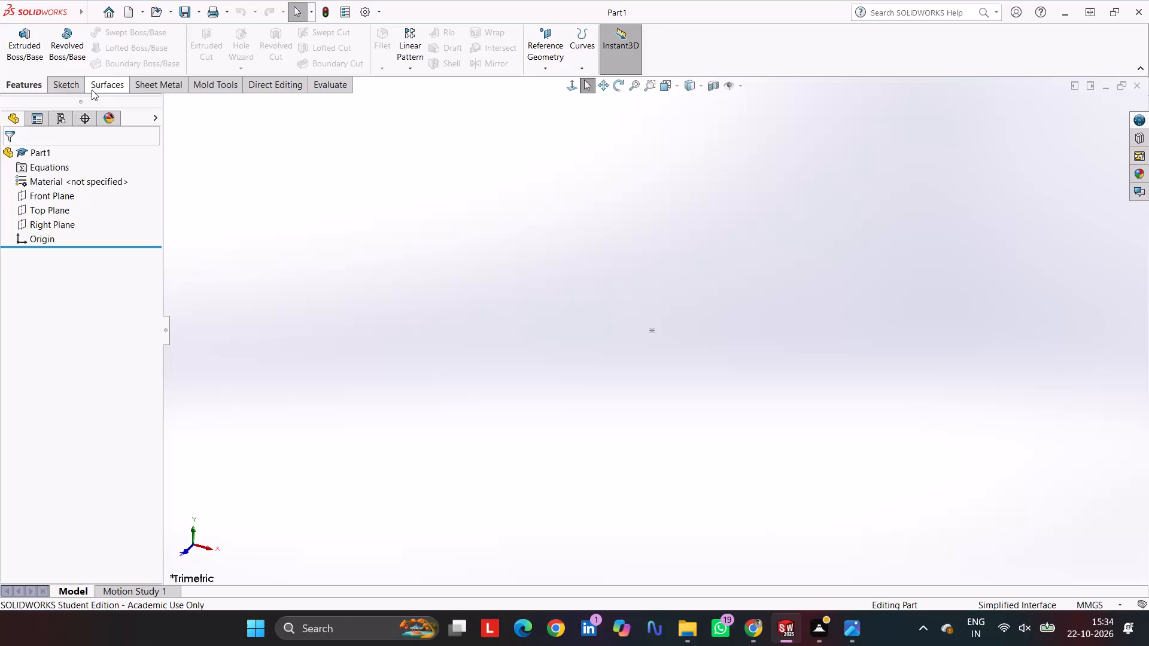
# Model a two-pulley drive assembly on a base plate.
# Sketch a circle about 201 mm in diameter on the Front Plane, centred on the origin.
pyautogui.click(69, 90)
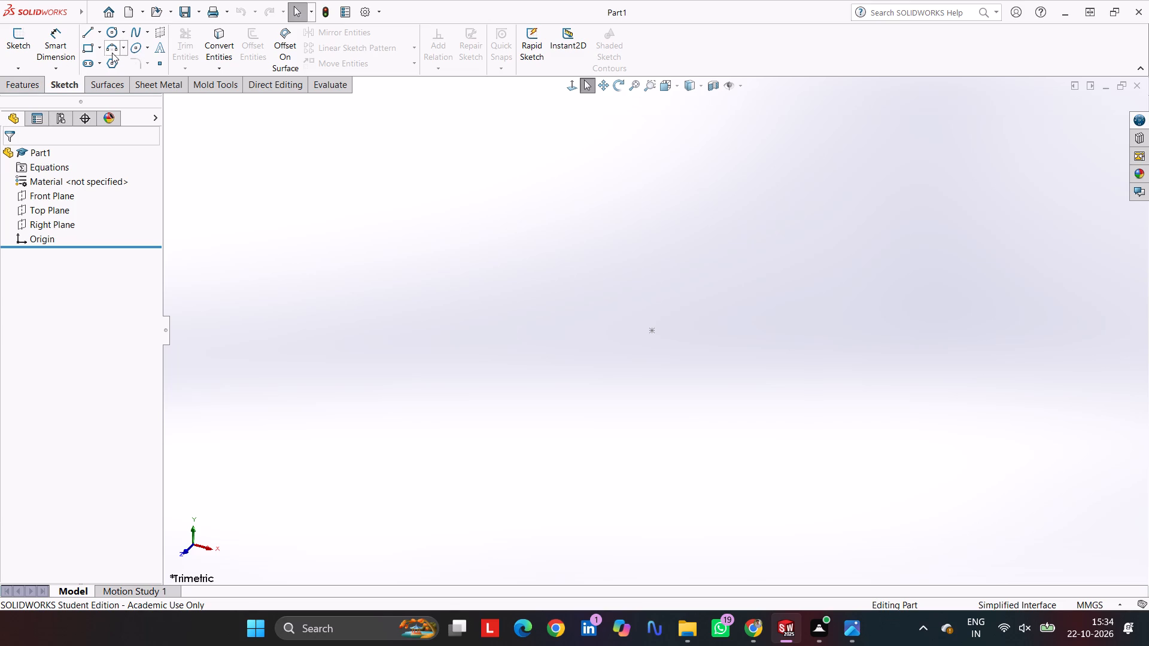
pyautogui.click(46, 197)
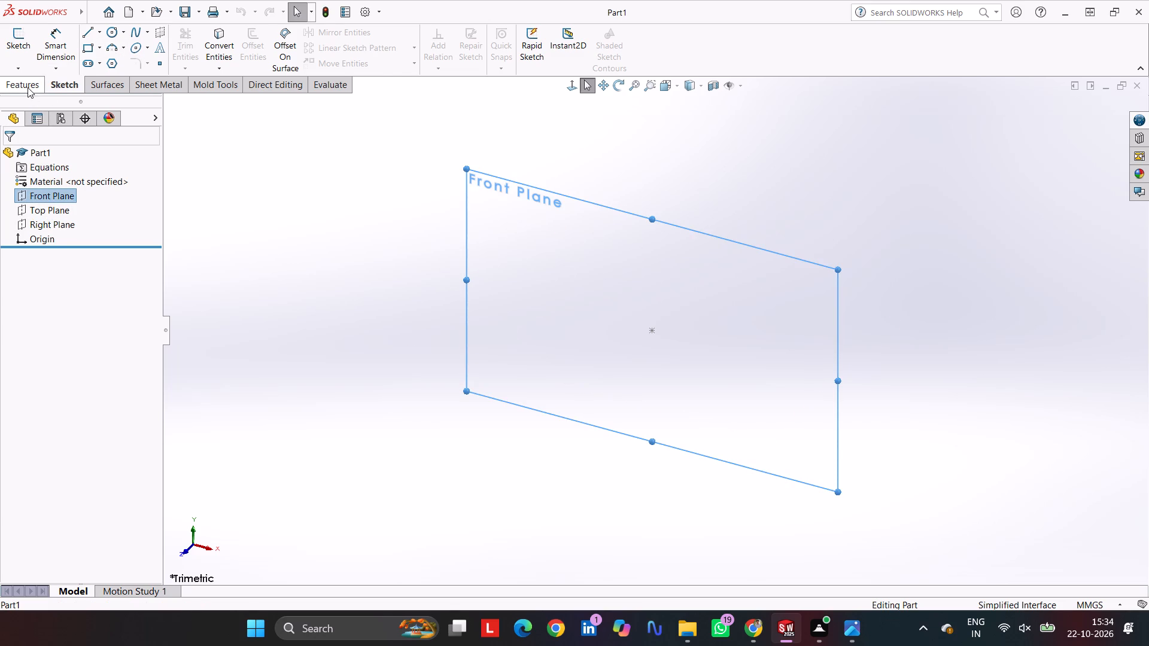
pyautogui.click(28, 87)
pyautogui.click(57, 97)
pyautogui.click(59, 90)
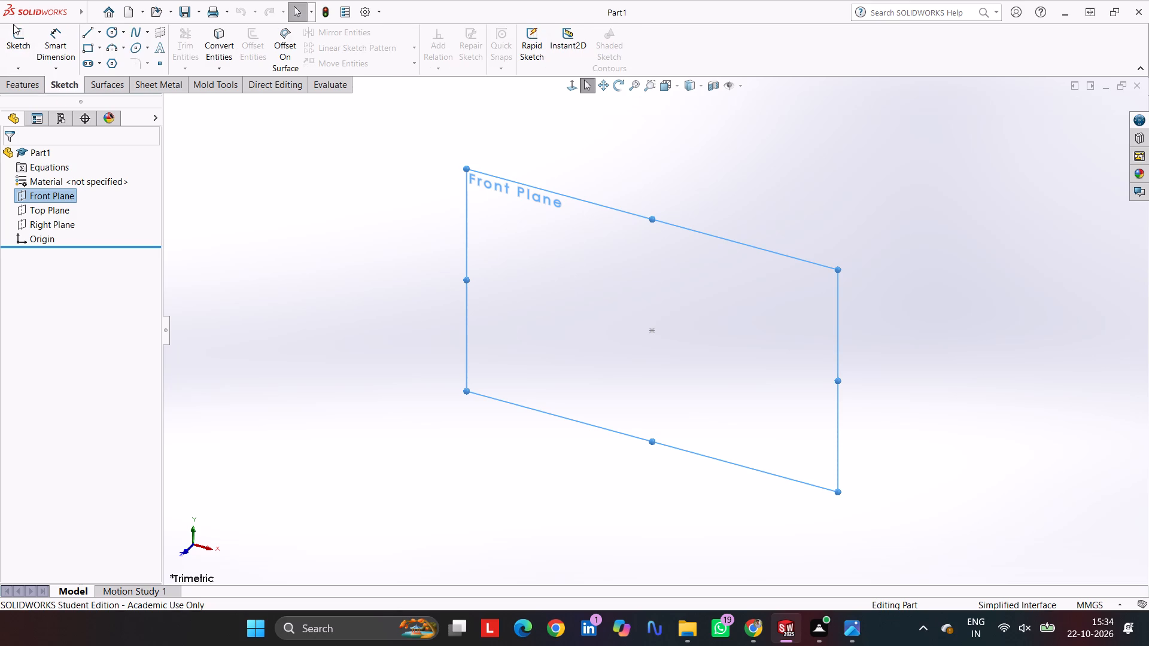
pyautogui.click(13, 24)
pyautogui.click(16, 31)
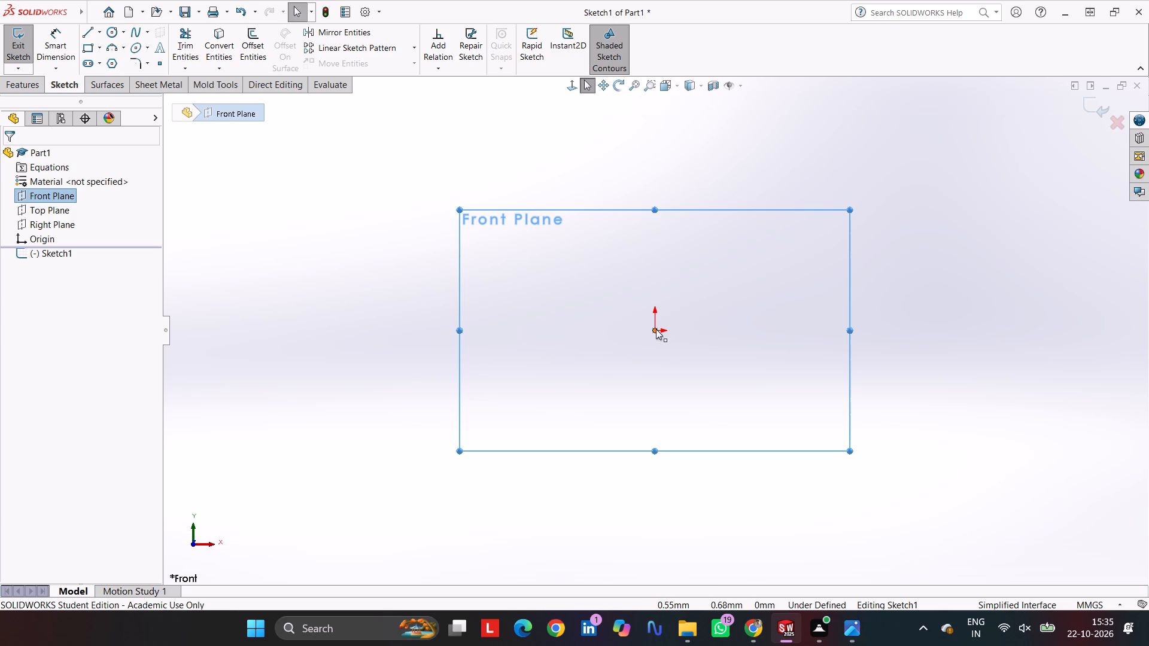
pyautogui.click(111, 32)
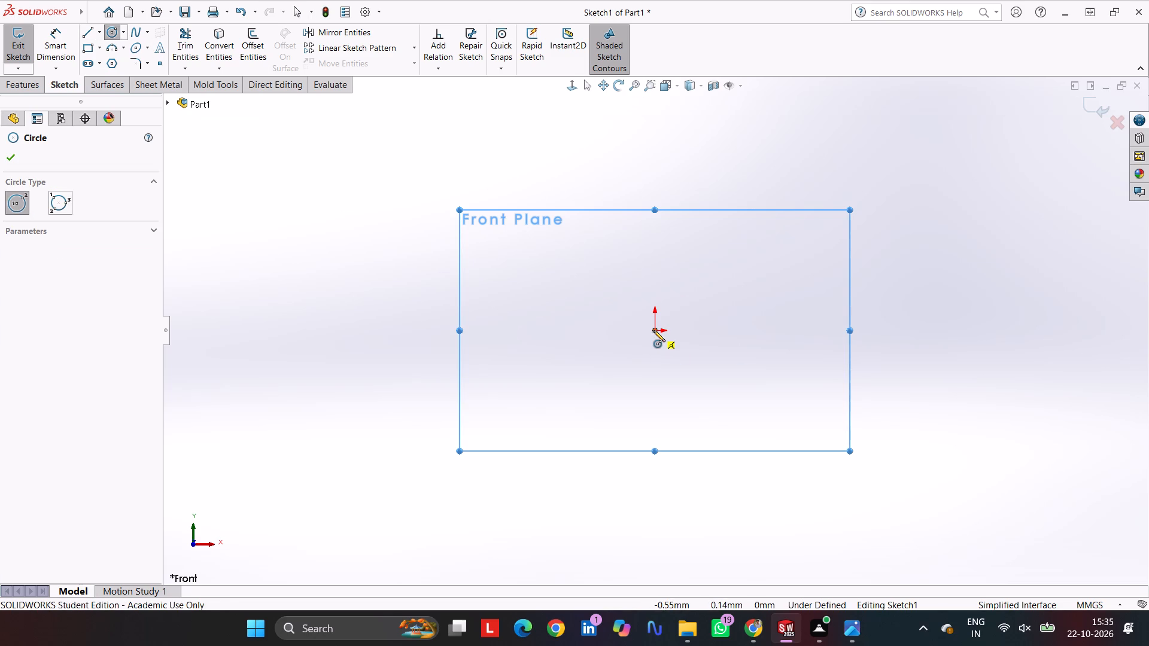
pyautogui.click(653, 330)
pyautogui.moveTo(452, 416); pyautogui.dragTo(443, 404)
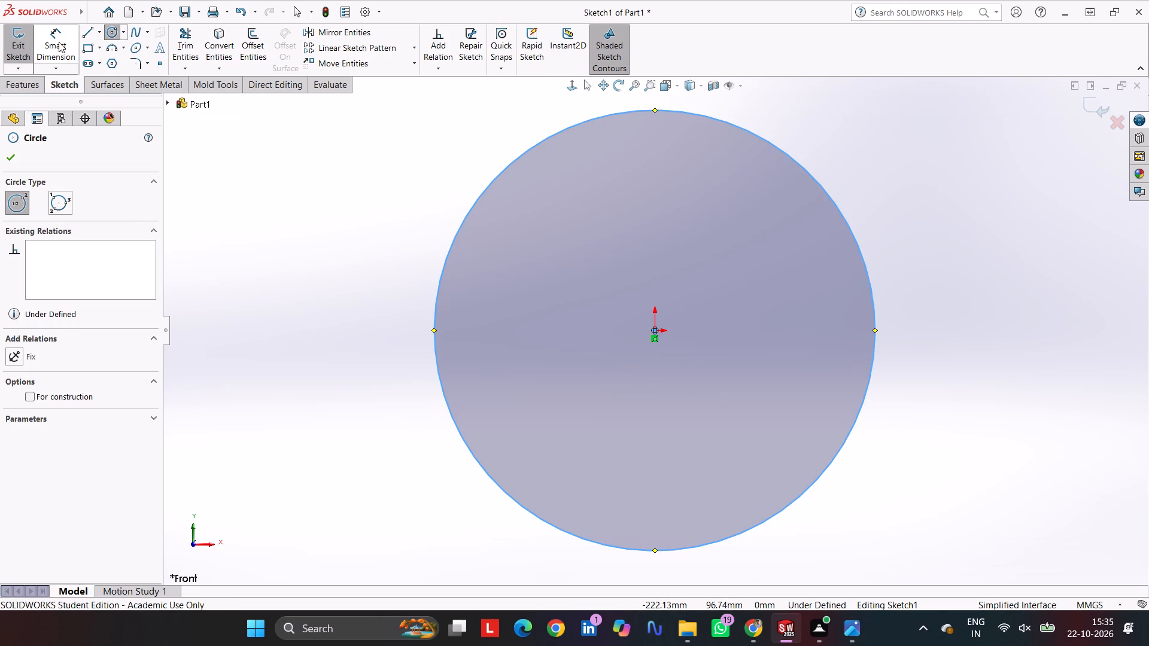
# Dimension the circle's diameter with Smart Dimension and set it to 300 mm.
pyautogui.click(46, 36)
pyautogui.click(466, 218)
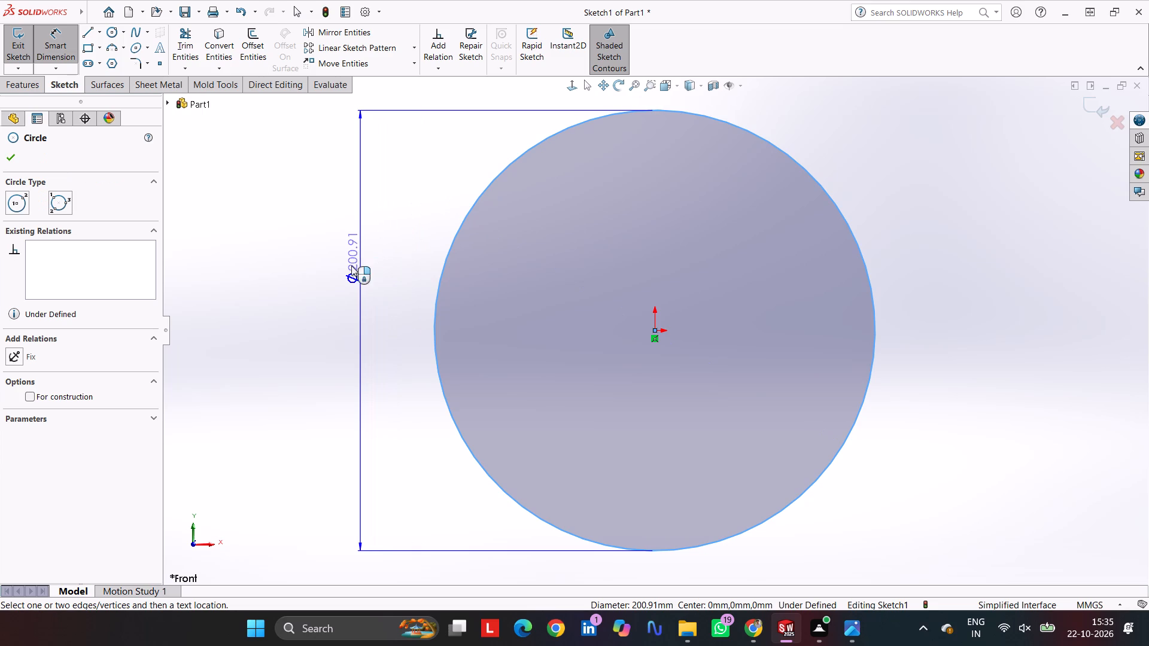
pyautogui.click(348, 268)
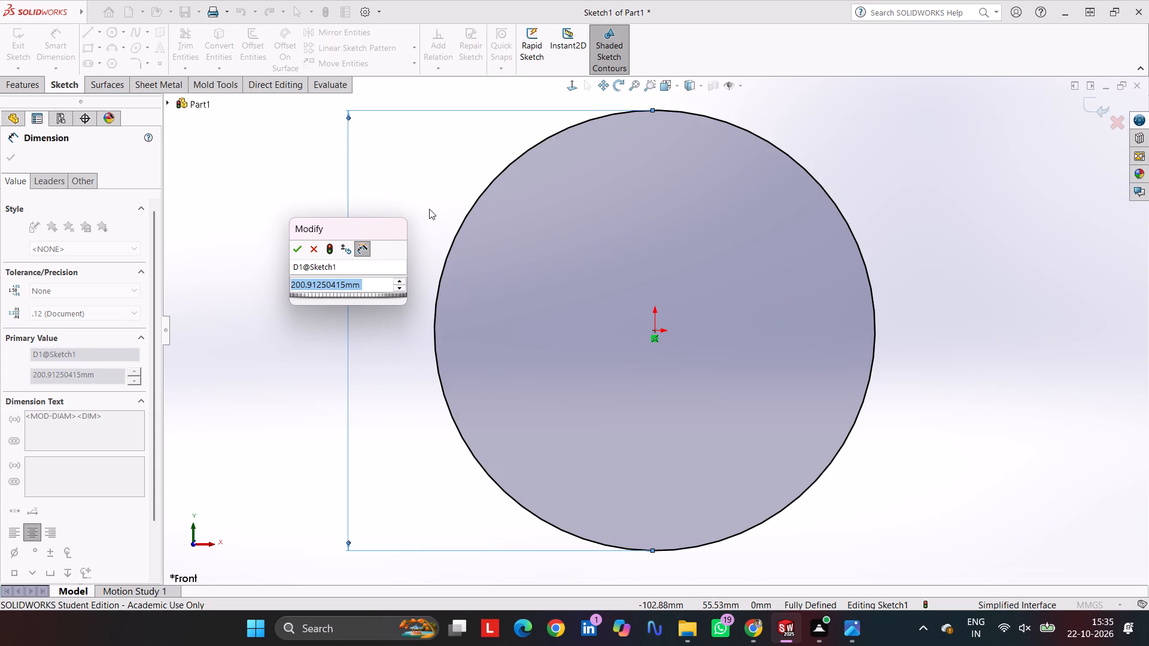
pyautogui.press('3')
pyautogui.press('0')
pyautogui.press('0')
pyautogui.press('Return')
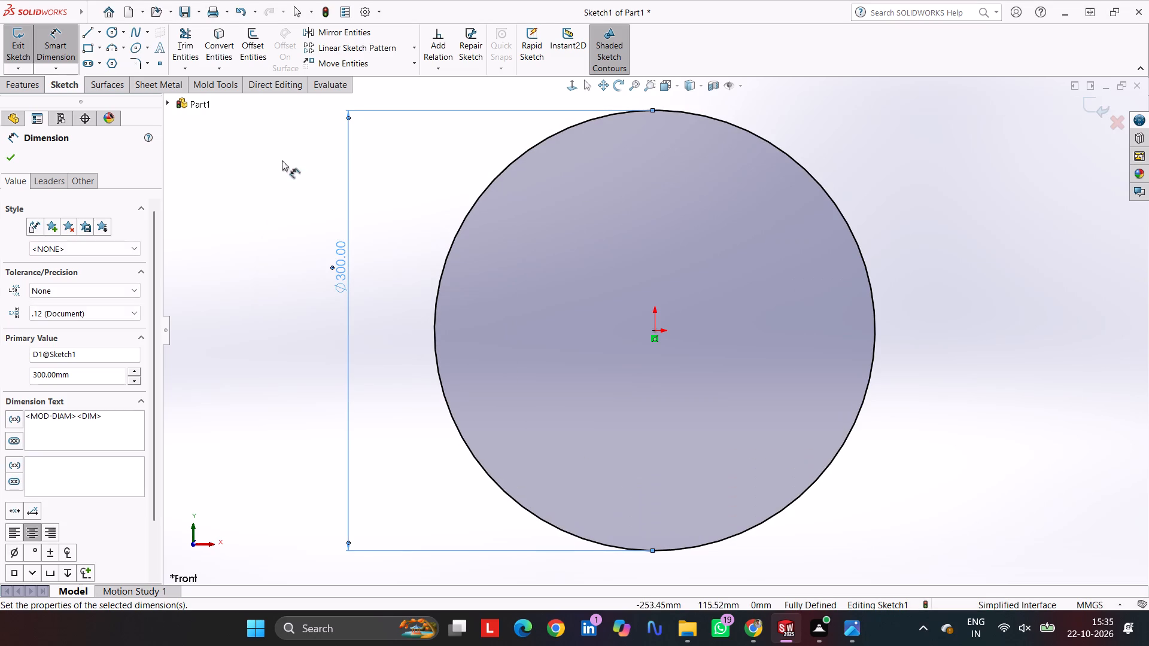
pyautogui.click(10, 161)
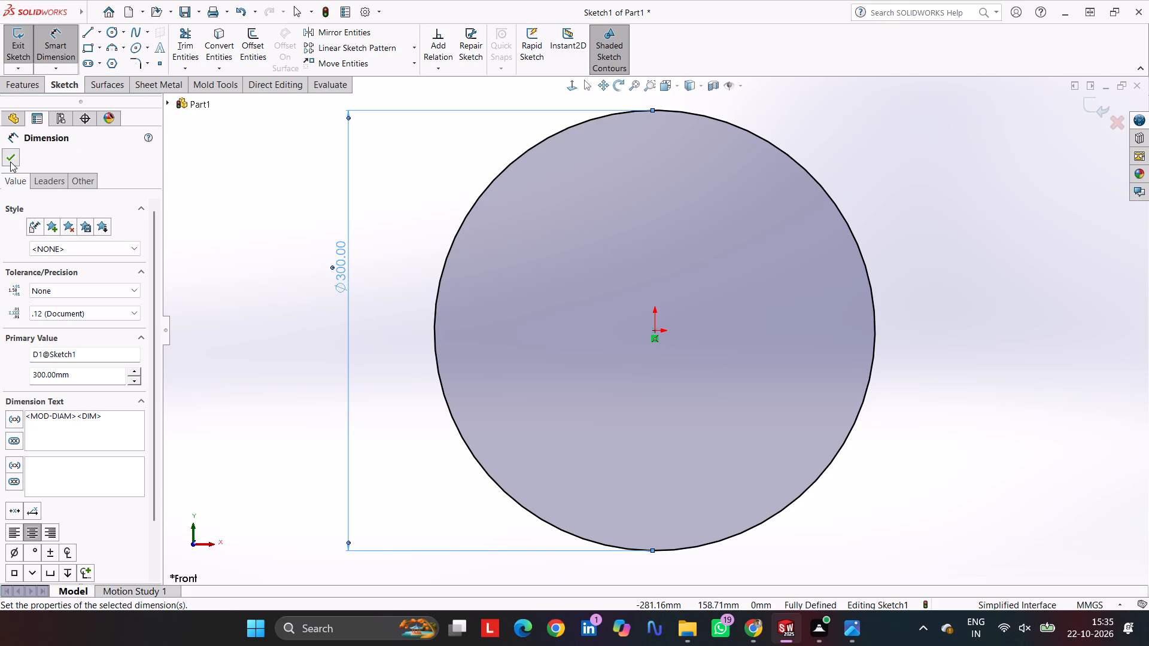
# Extrude the circle into a solid disc using the Mid Plane end condition with a depth of 40 mm.
pyautogui.click(31, 92)
pyautogui.click(25, 42)
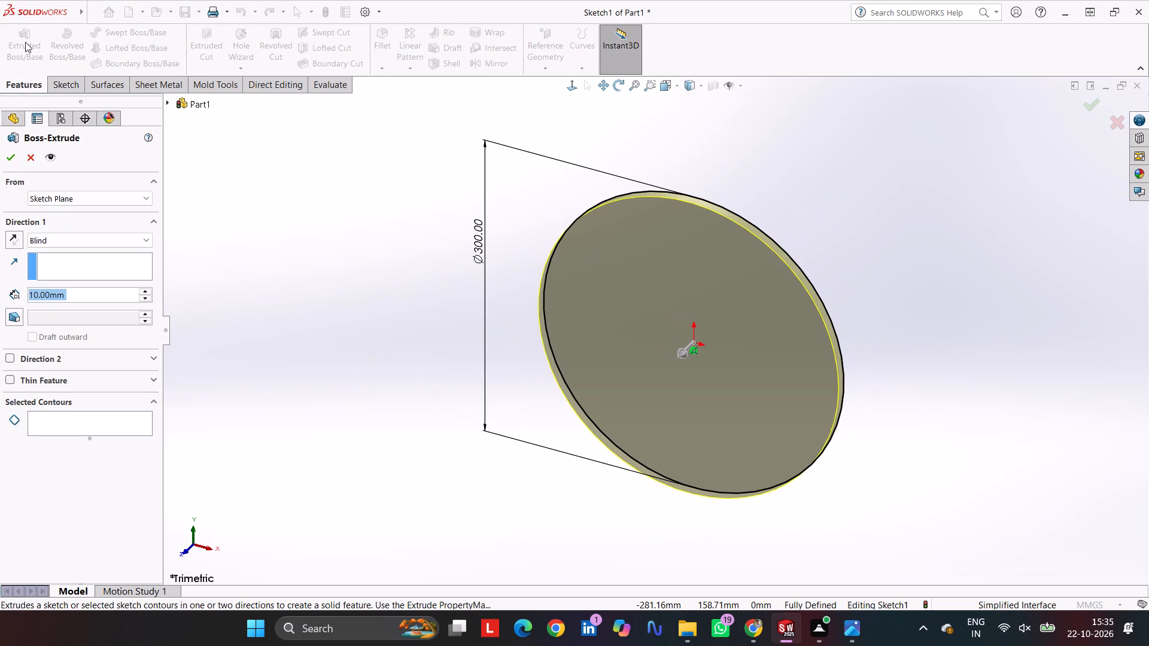
pyautogui.click(69, 237)
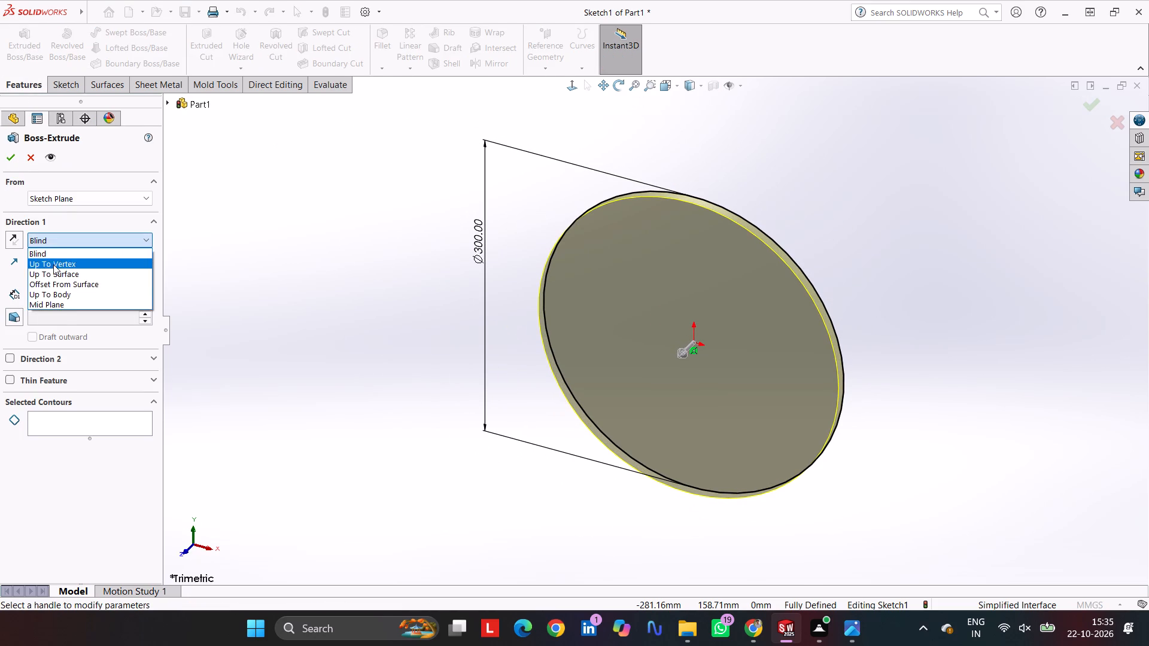
pyautogui.click(66, 300)
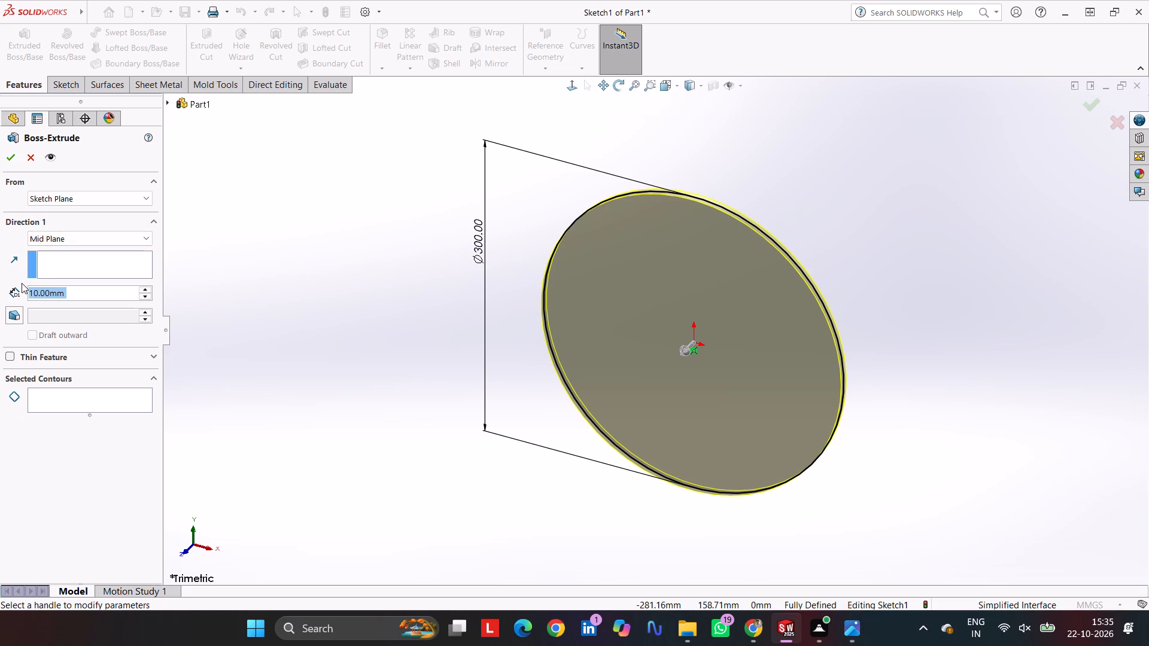
pyautogui.press('4')
pyautogui.press('0')
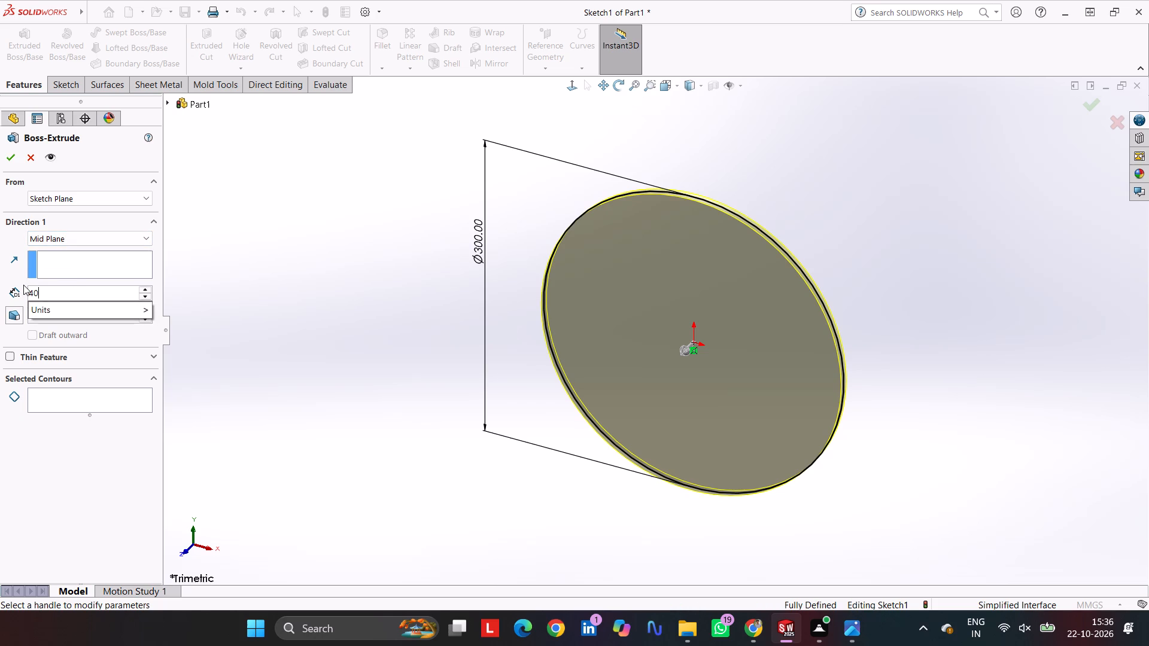
pyautogui.press('Return')
pyautogui.press('Return')
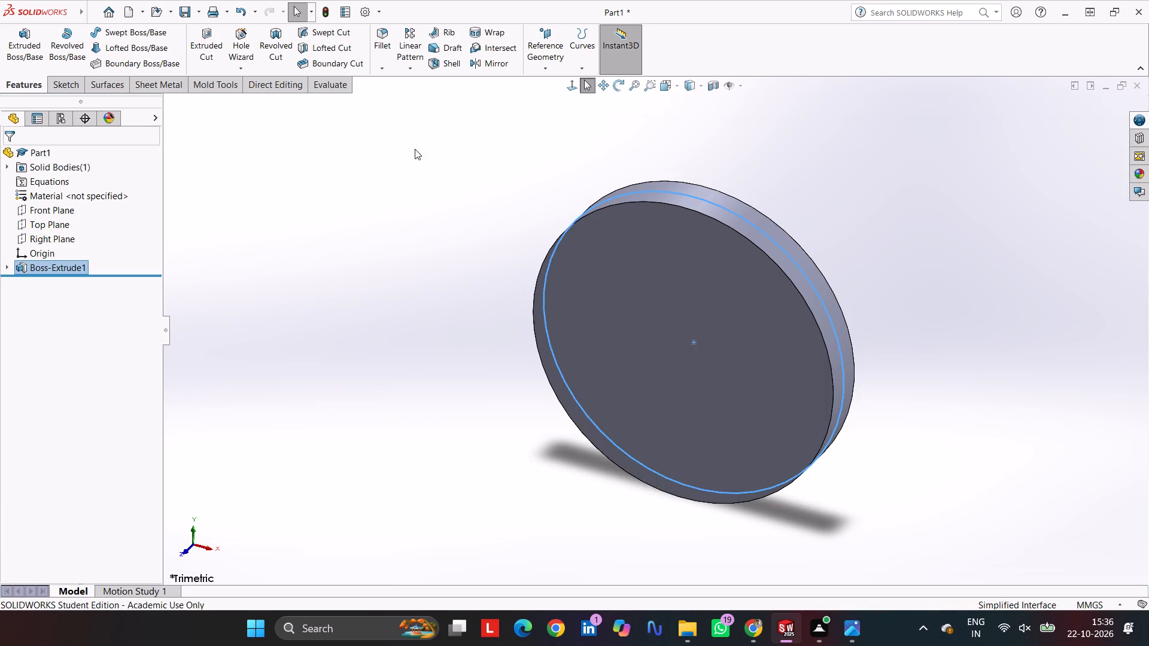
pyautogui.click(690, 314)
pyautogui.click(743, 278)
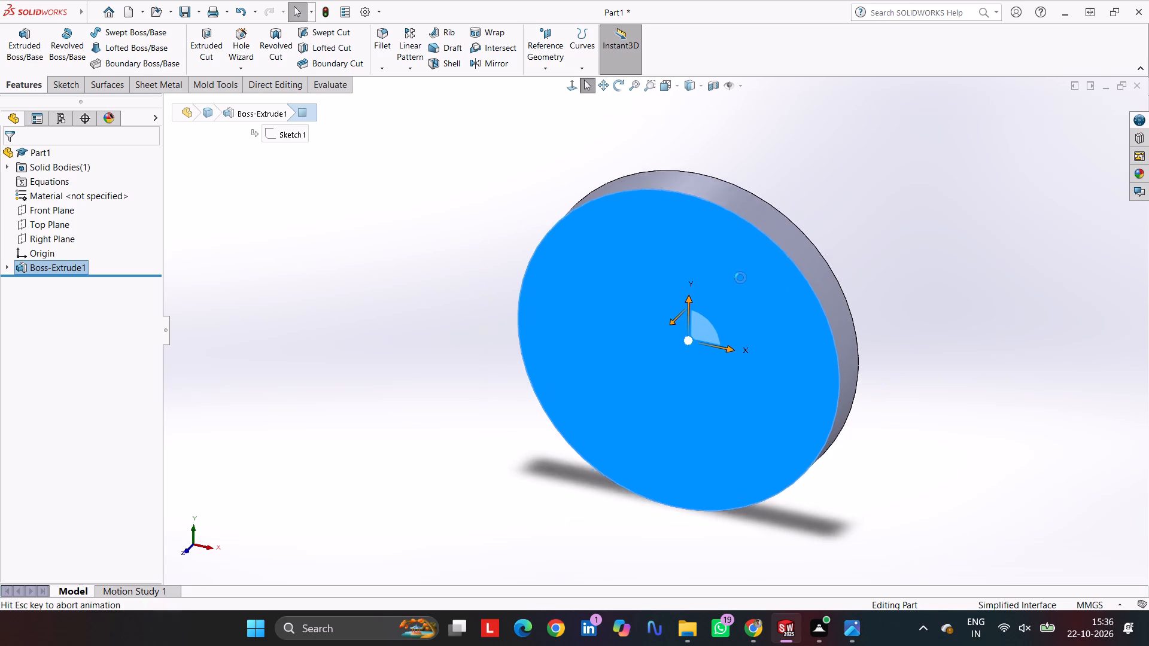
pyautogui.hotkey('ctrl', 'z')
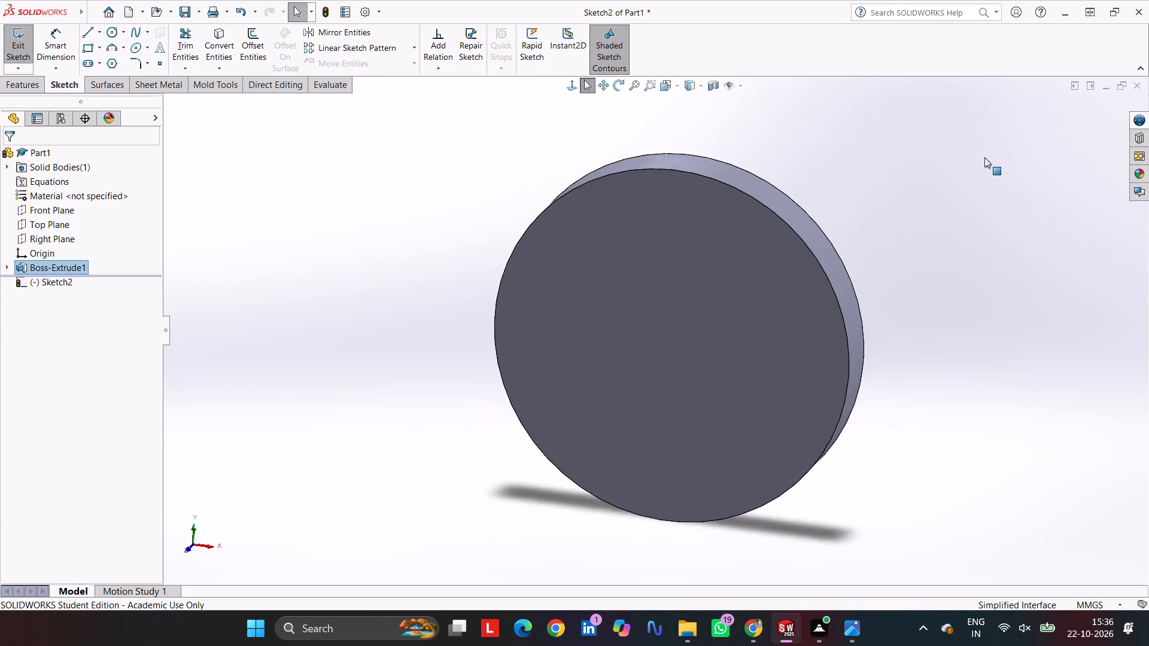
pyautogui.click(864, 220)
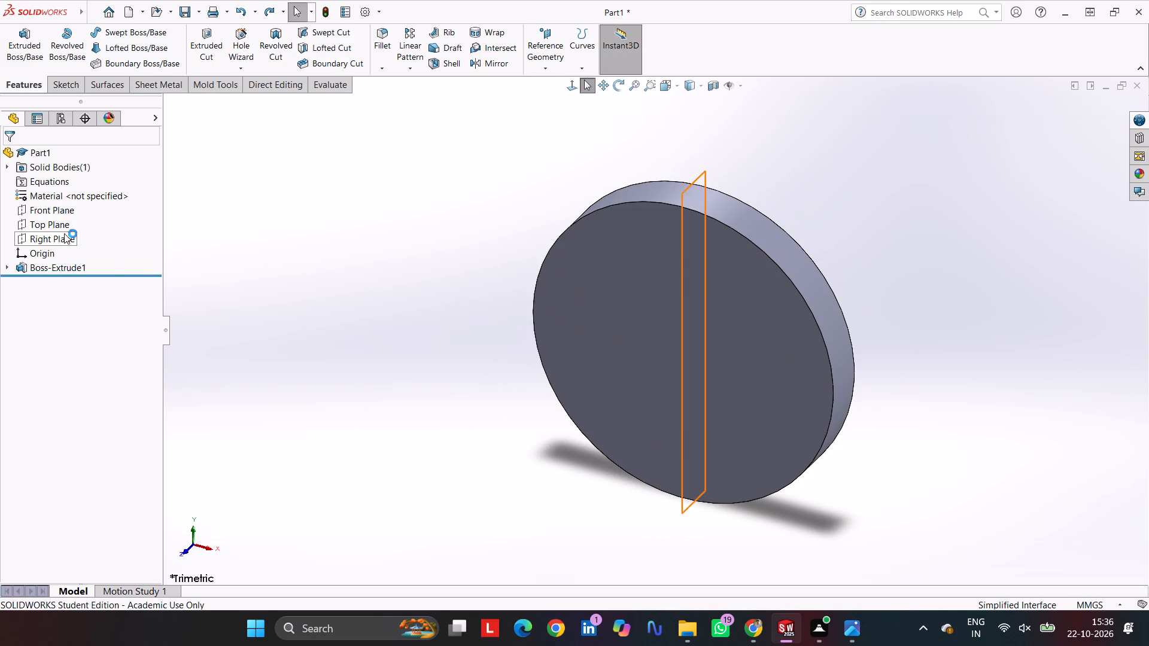
# Start a new sketch on the Front Plane and draw a circle about 249 mm in diameter centred on the origin.
pyautogui.click(60, 208)
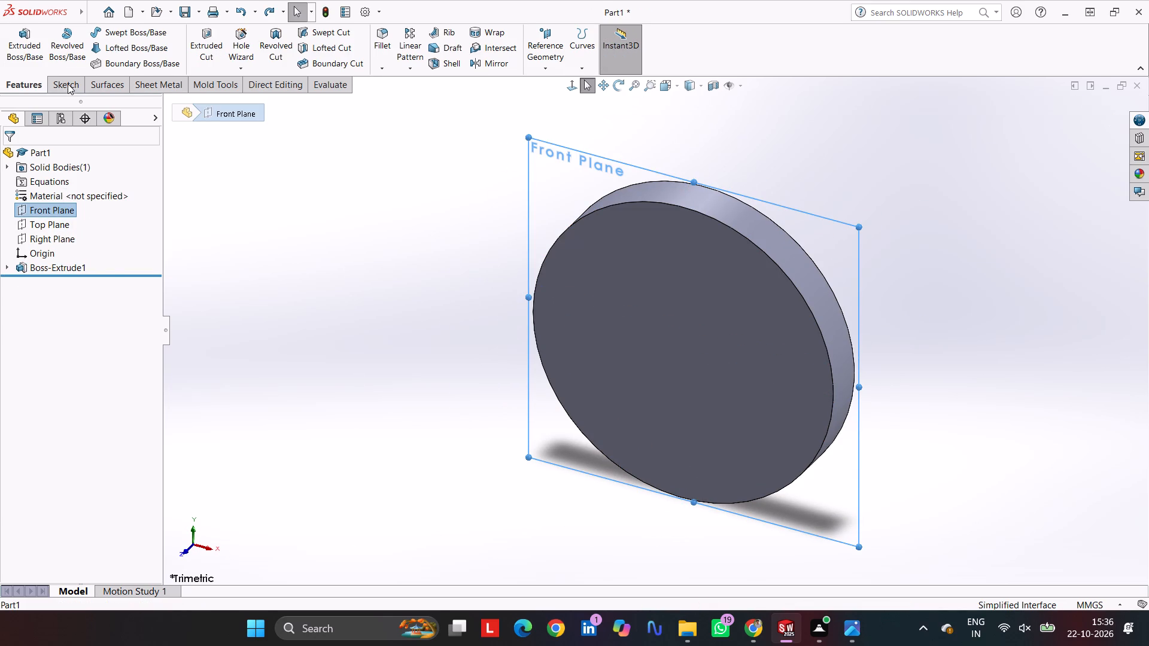
pyautogui.click(61, 83)
pyautogui.click(1, 31)
pyautogui.click(15, 38)
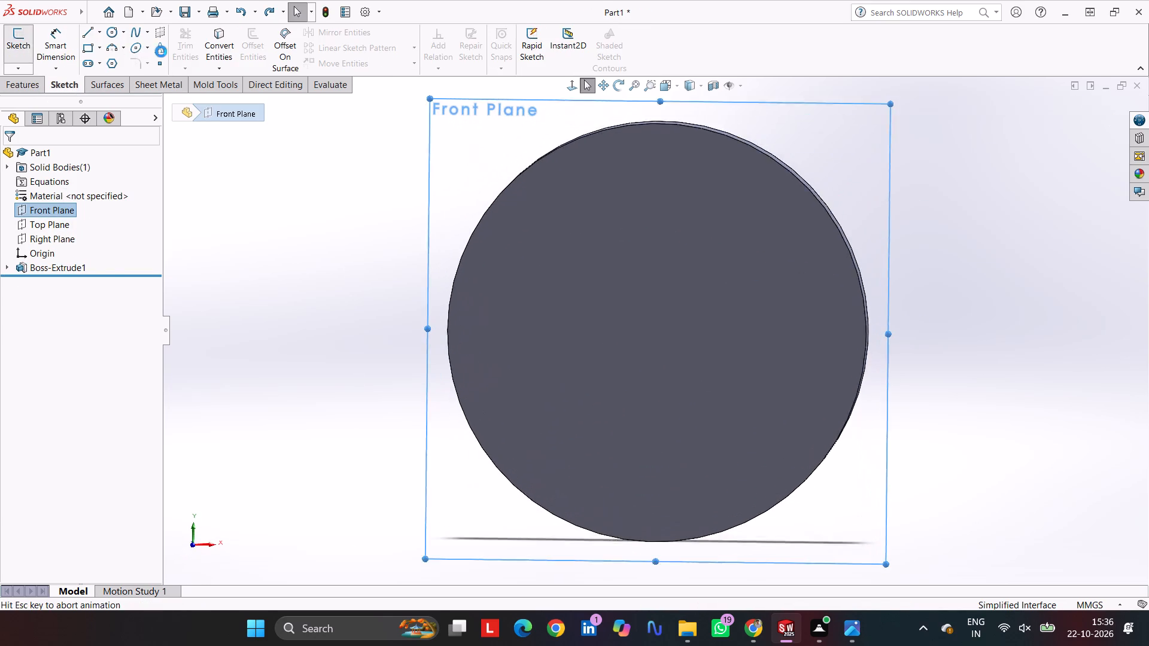
pyautogui.click(115, 26)
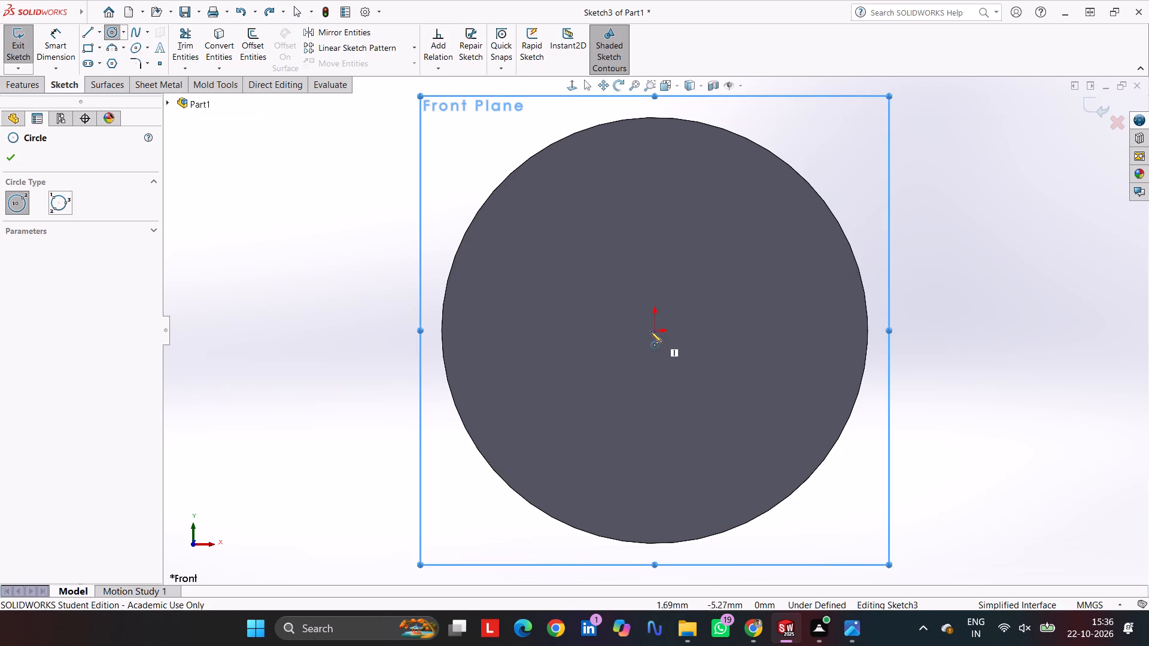
pyautogui.click(655, 333)
pyautogui.click(483, 372)
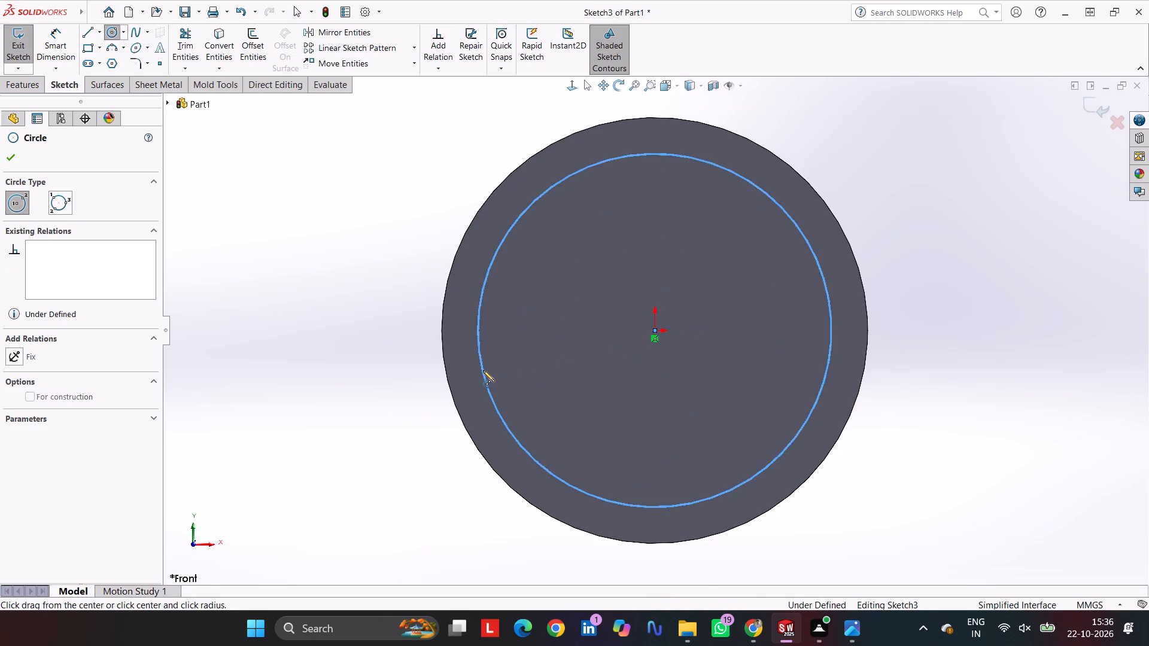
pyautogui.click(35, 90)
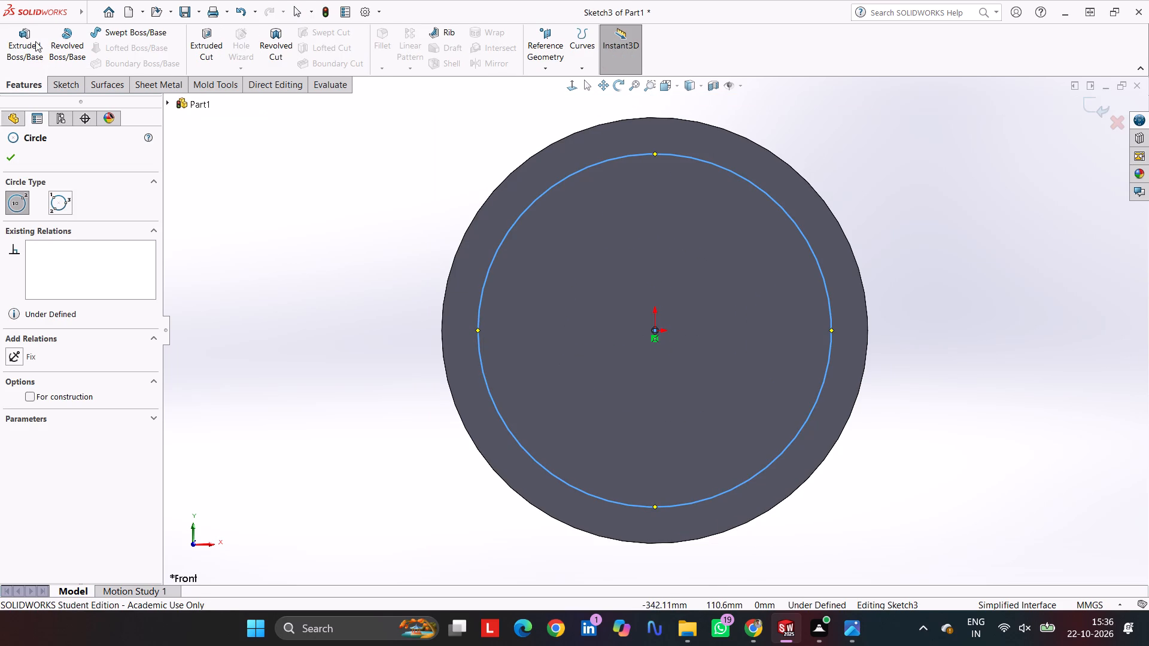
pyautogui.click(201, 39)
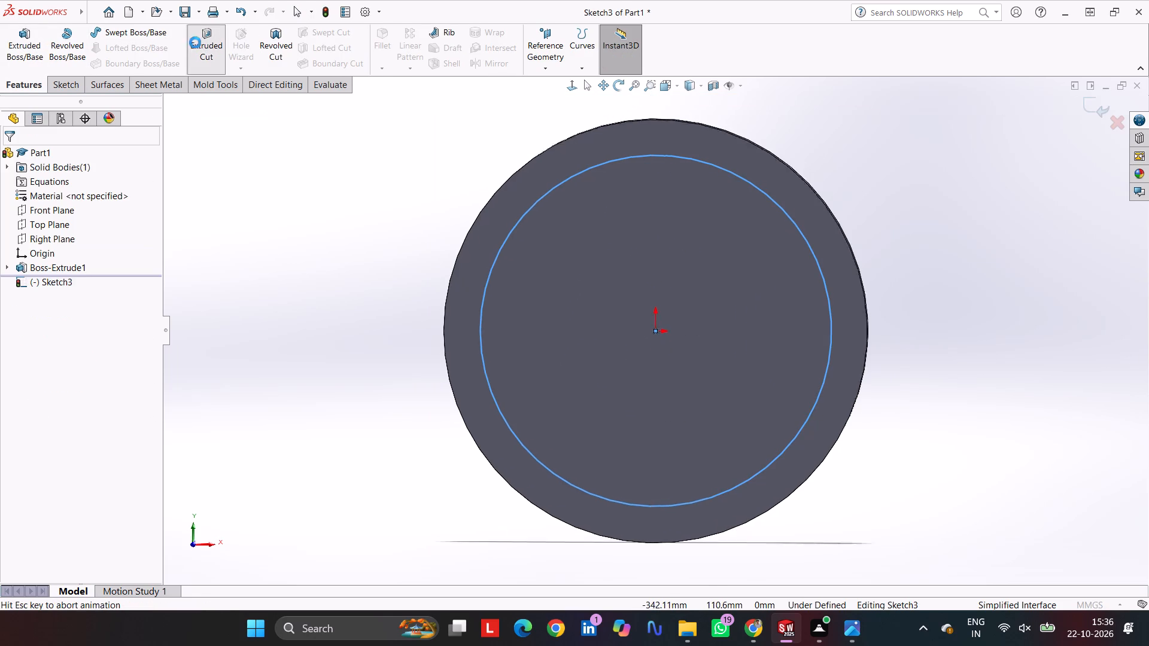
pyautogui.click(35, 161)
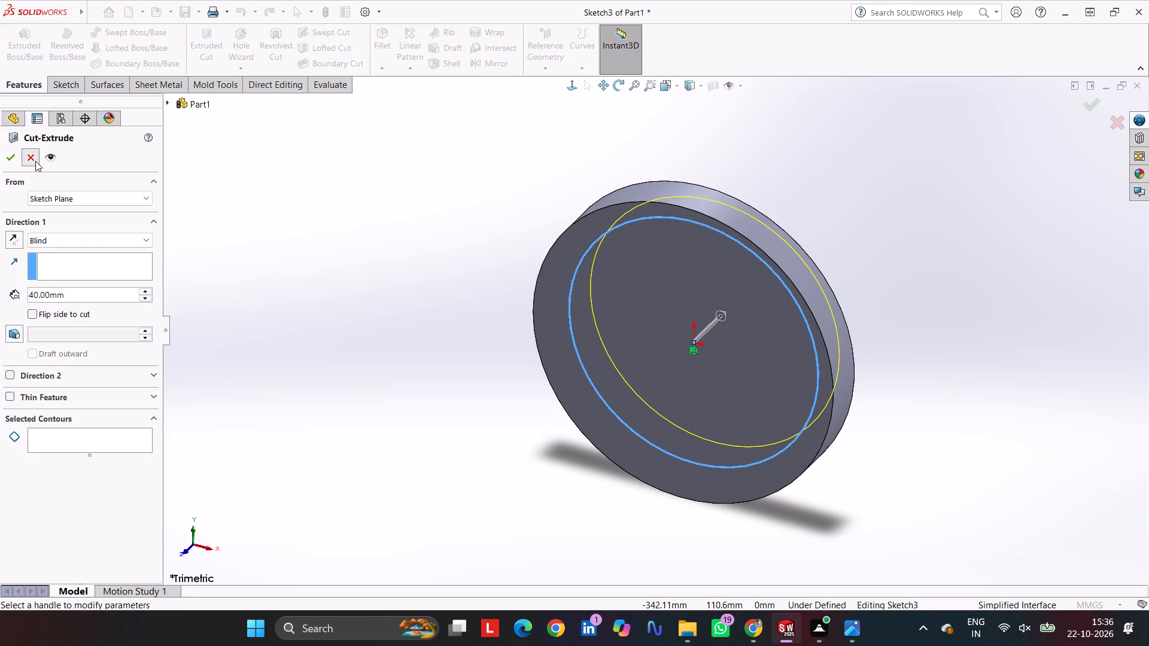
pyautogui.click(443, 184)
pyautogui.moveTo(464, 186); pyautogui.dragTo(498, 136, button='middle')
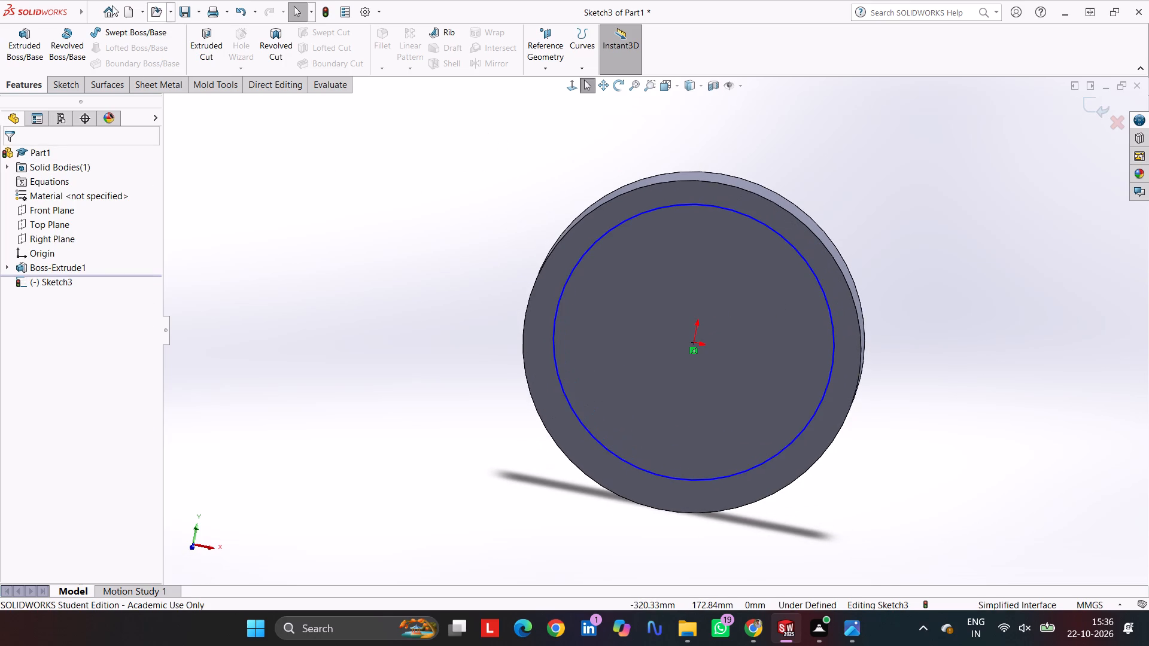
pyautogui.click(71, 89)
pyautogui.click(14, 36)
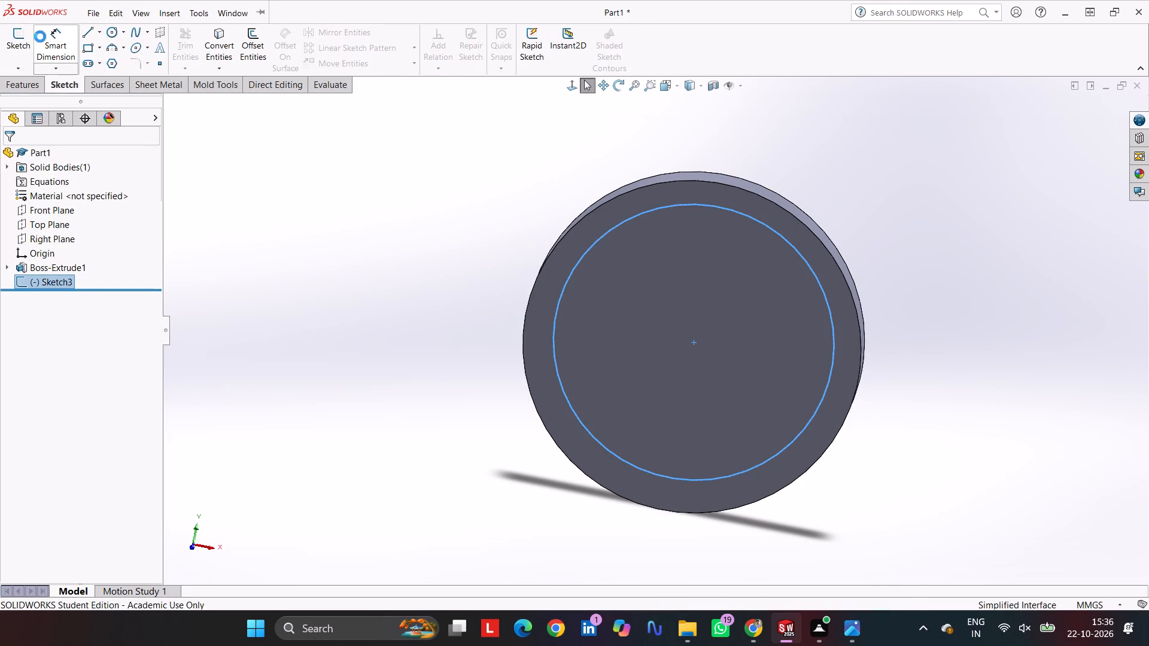
# Reopen the inner circle's sketch for editing and dimension its diameter to 260 mm.
pyautogui.click(52, 209)
pyautogui.click(44, 279)
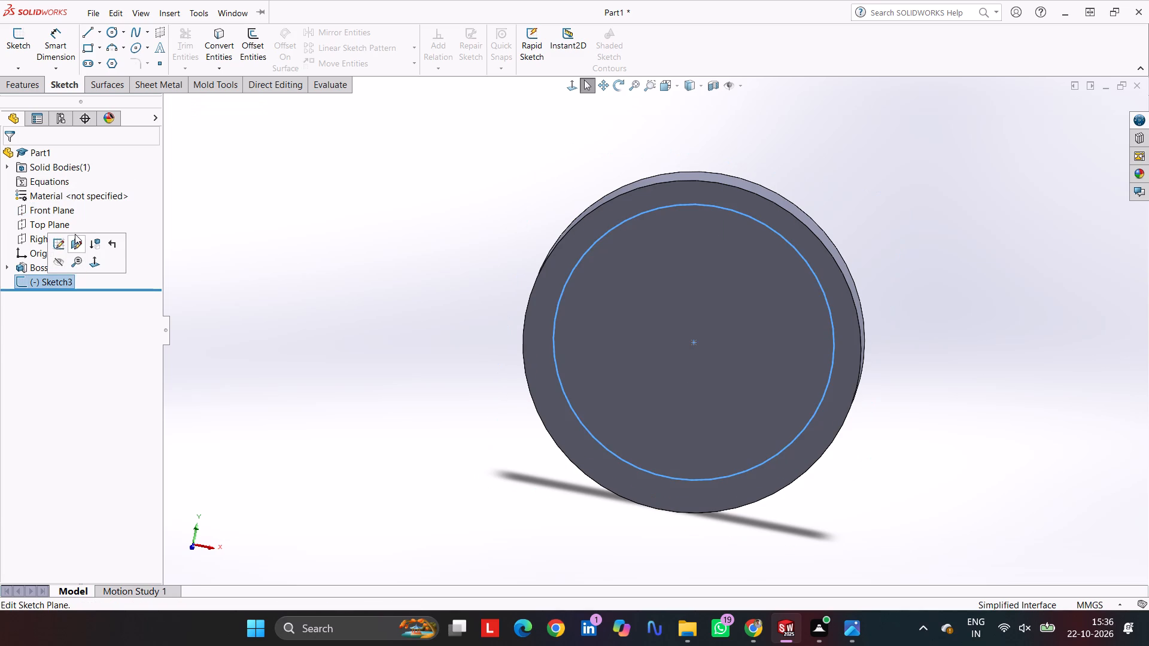
pyautogui.click(63, 248)
pyautogui.click(51, 36)
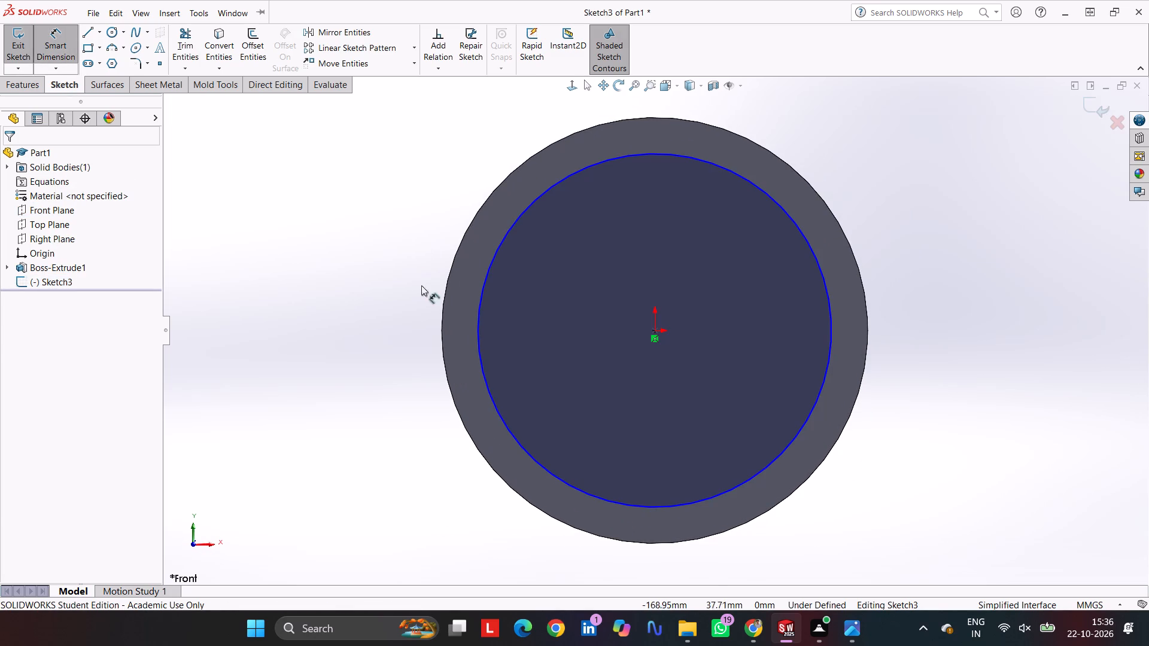
pyautogui.click(480, 291)
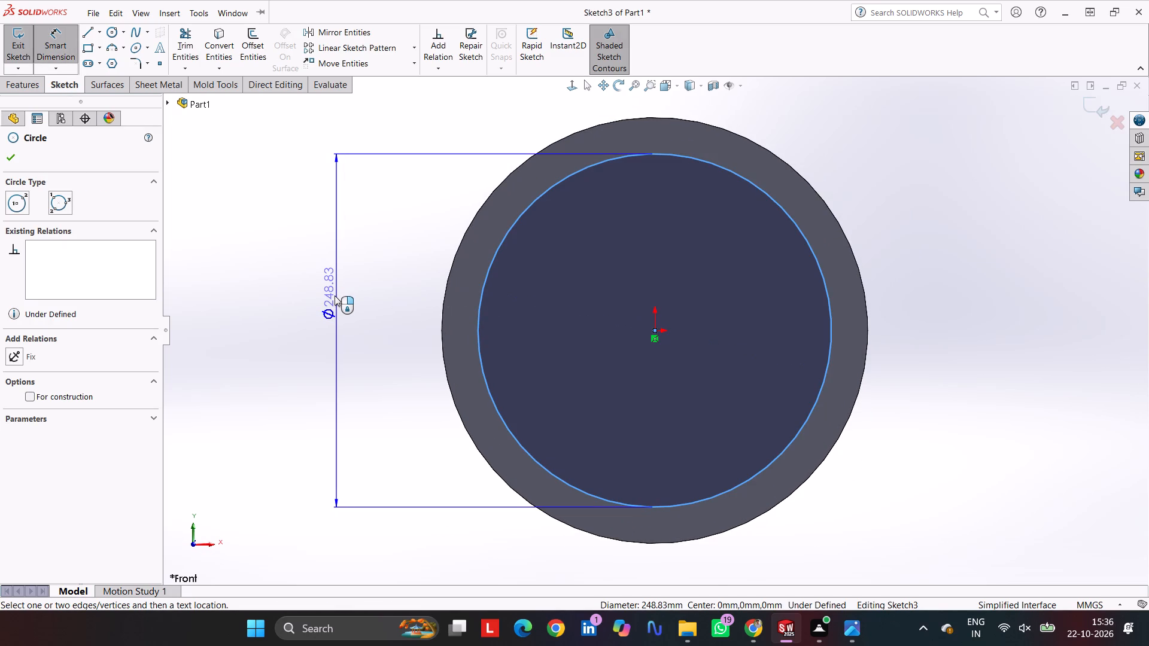
pyautogui.click(335, 295)
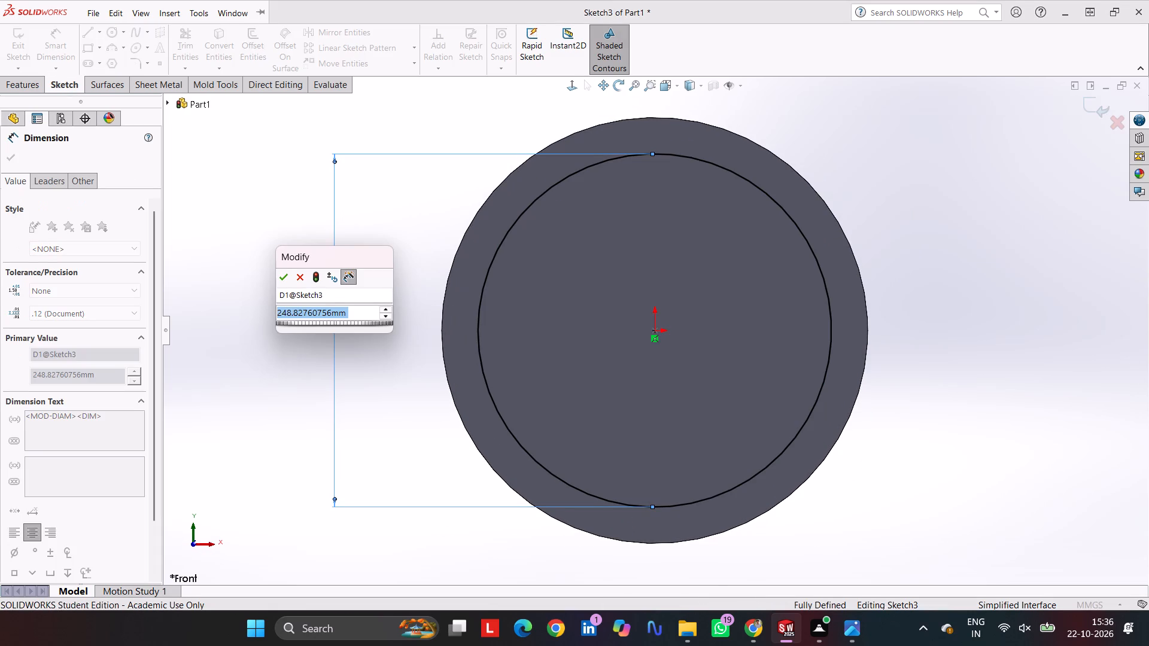
pyautogui.press('2')
pyautogui.press('6')
pyautogui.press('0')
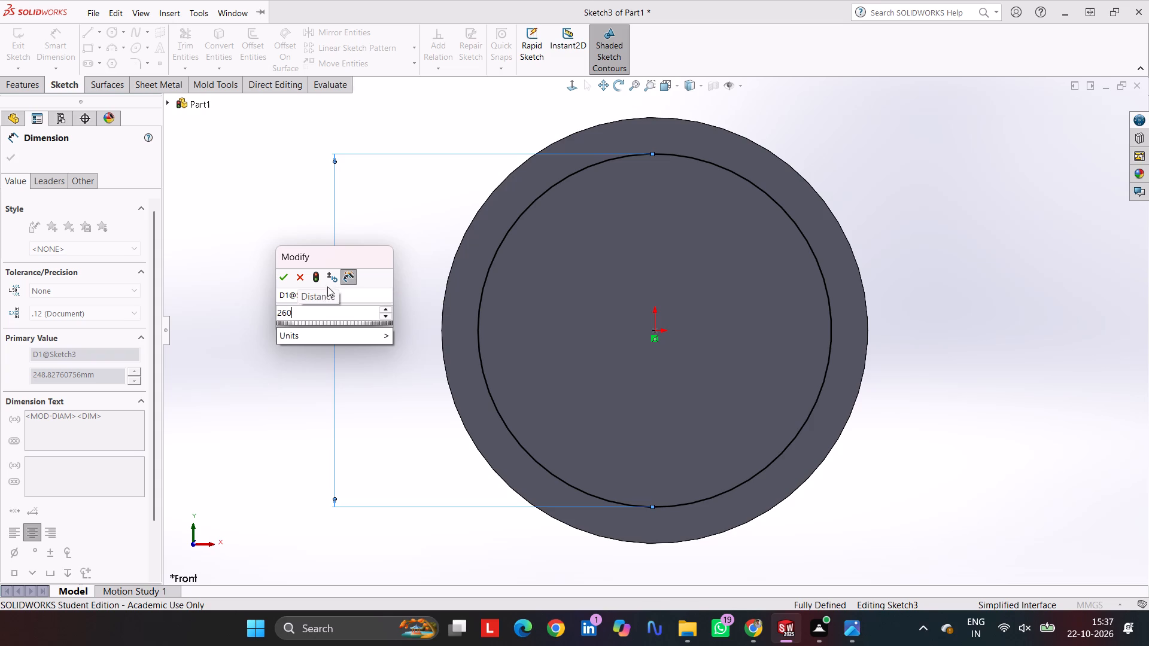
pyautogui.click(281, 276)
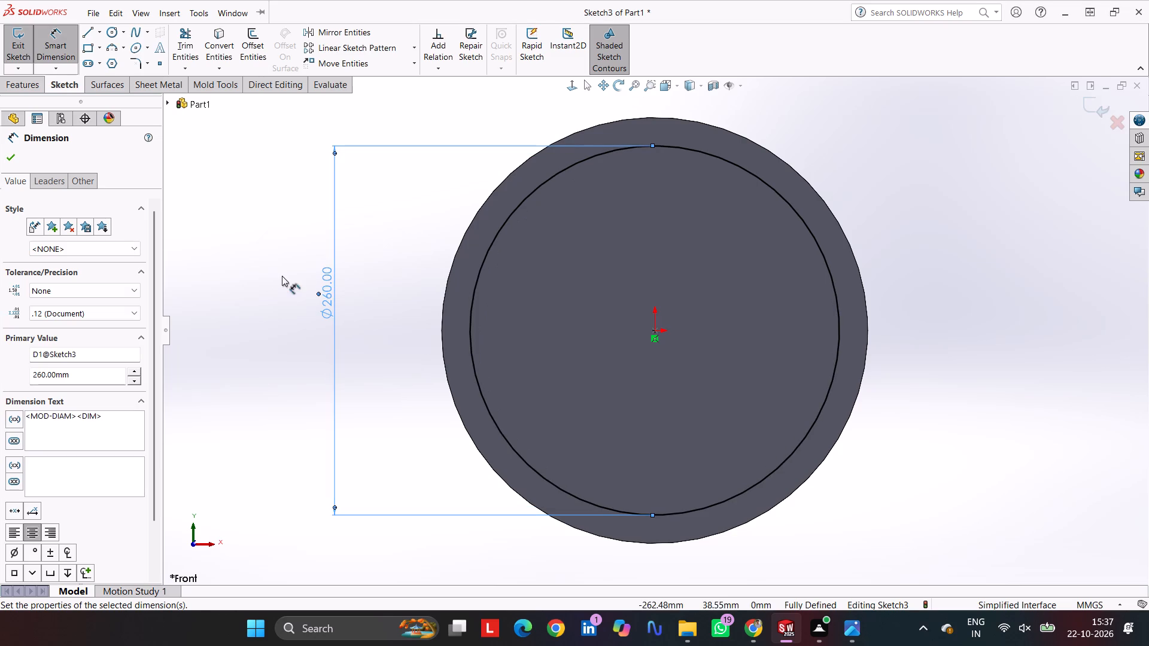
pyautogui.click(6, 157)
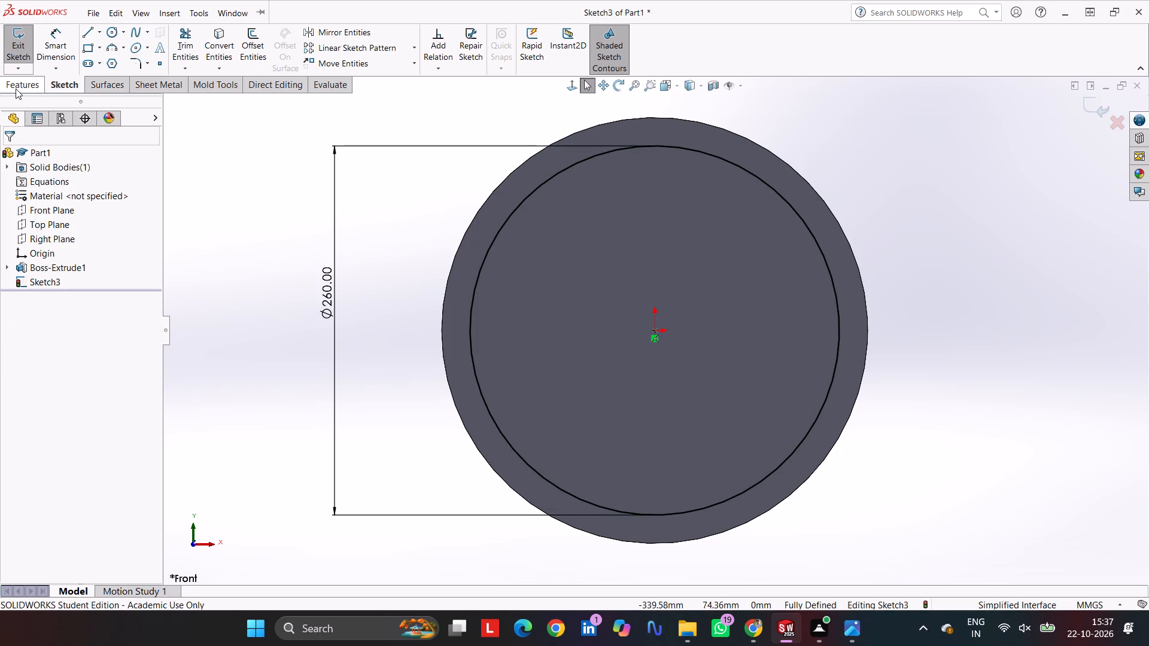
# Cut the 260 mm circle through the disc with an Extruded Cut using the Mid Plane end condition and 40 mm depth.
pyautogui.click(16, 89)
pyautogui.click(203, 42)
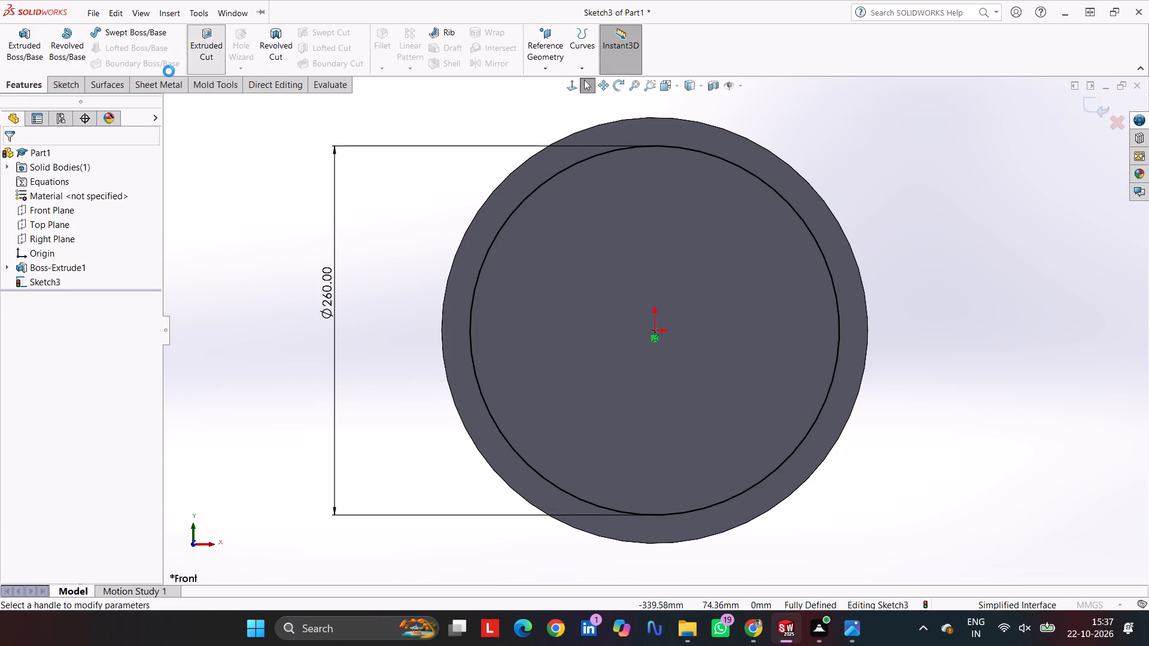
pyautogui.moveTo(291, 203); pyautogui.dragTo(293, 211, button='middle')
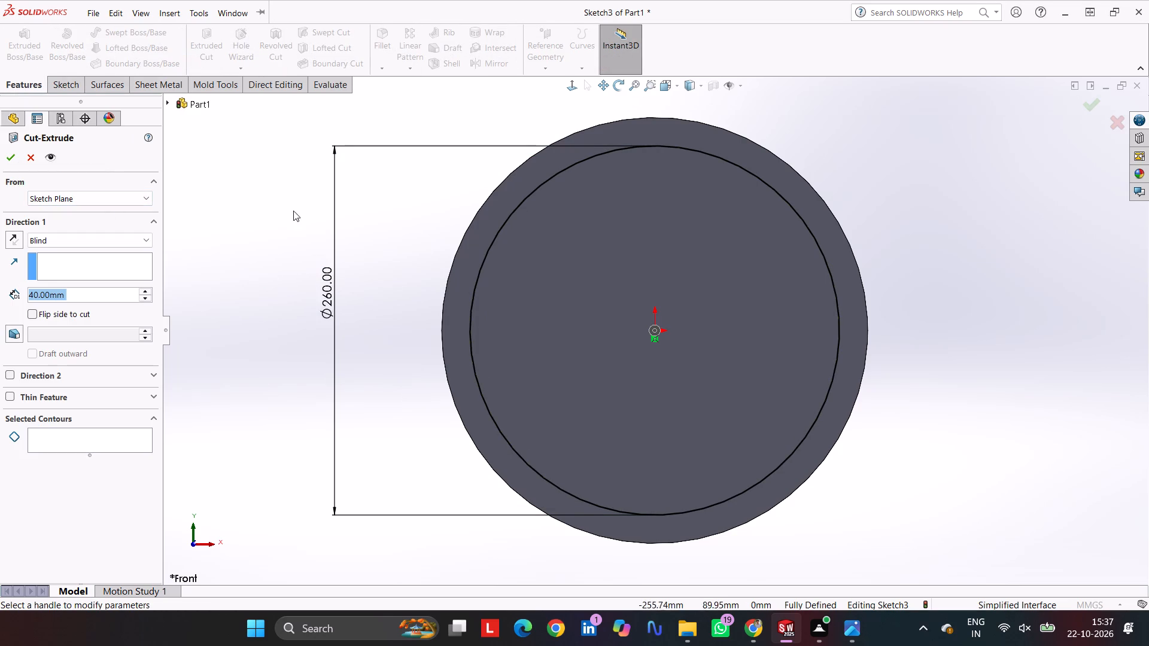
pyautogui.moveTo(293, 211); pyautogui.dragTo(248, 324, button='middle')
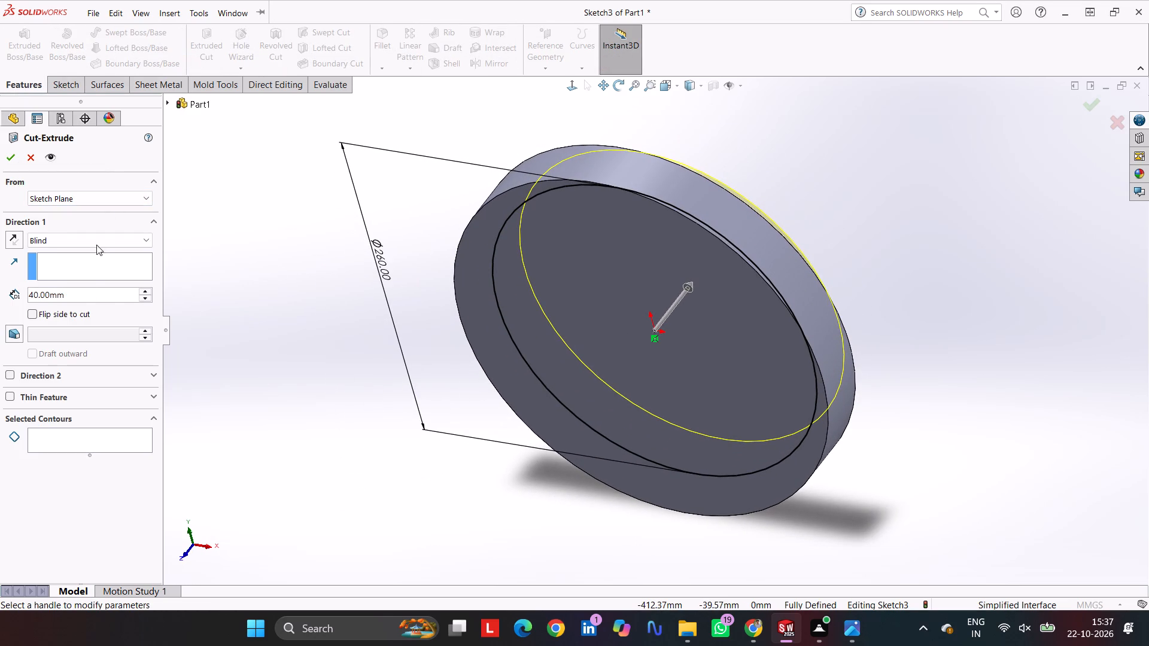
pyautogui.click(99, 234)
pyautogui.click(73, 334)
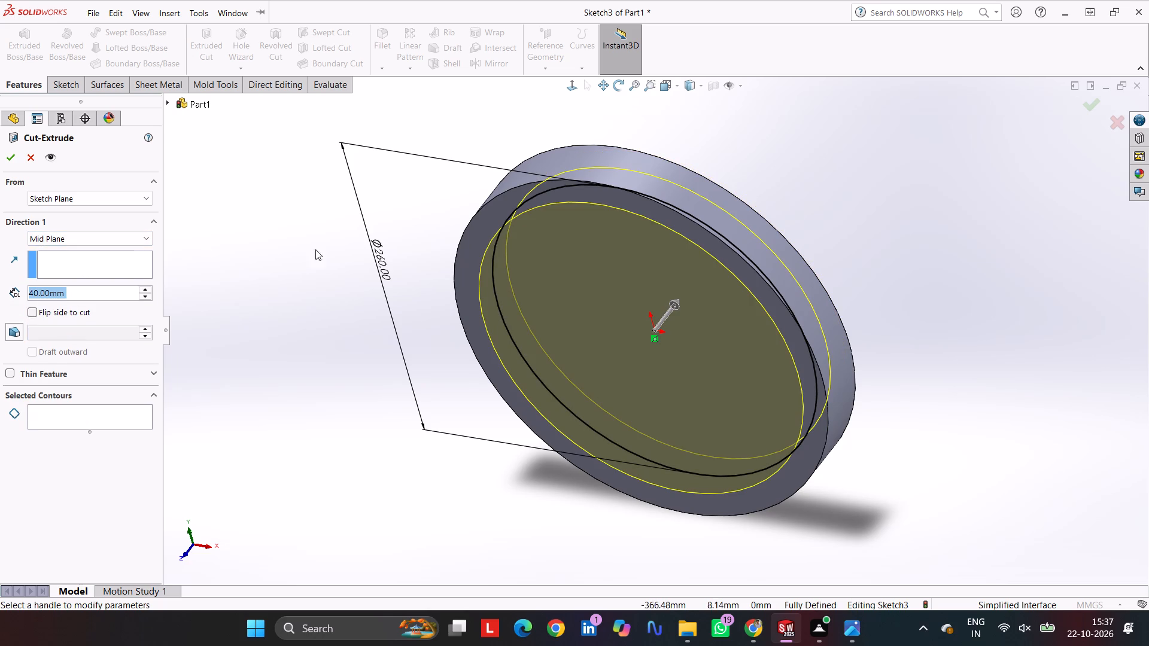
pyautogui.click(12, 152)
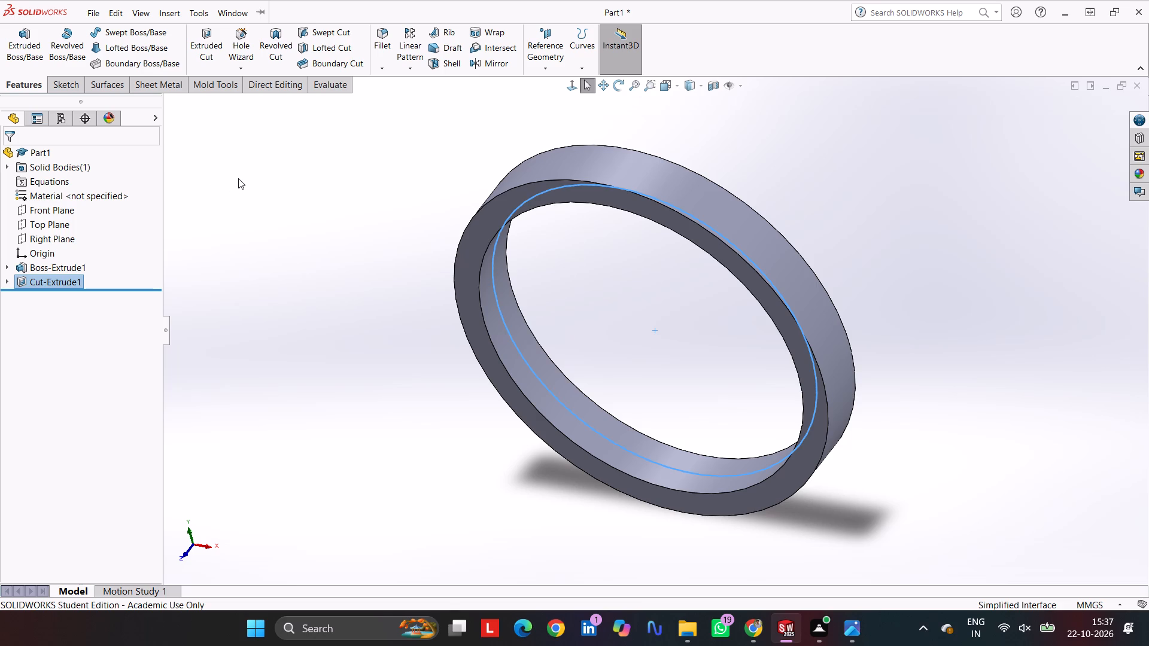
pyautogui.click(326, 190)
pyautogui.moveTo(331, 184); pyautogui.dragTo(340, 144, button='middle')
pyautogui.moveTo(287, 151); pyautogui.dragTo(273, 166)
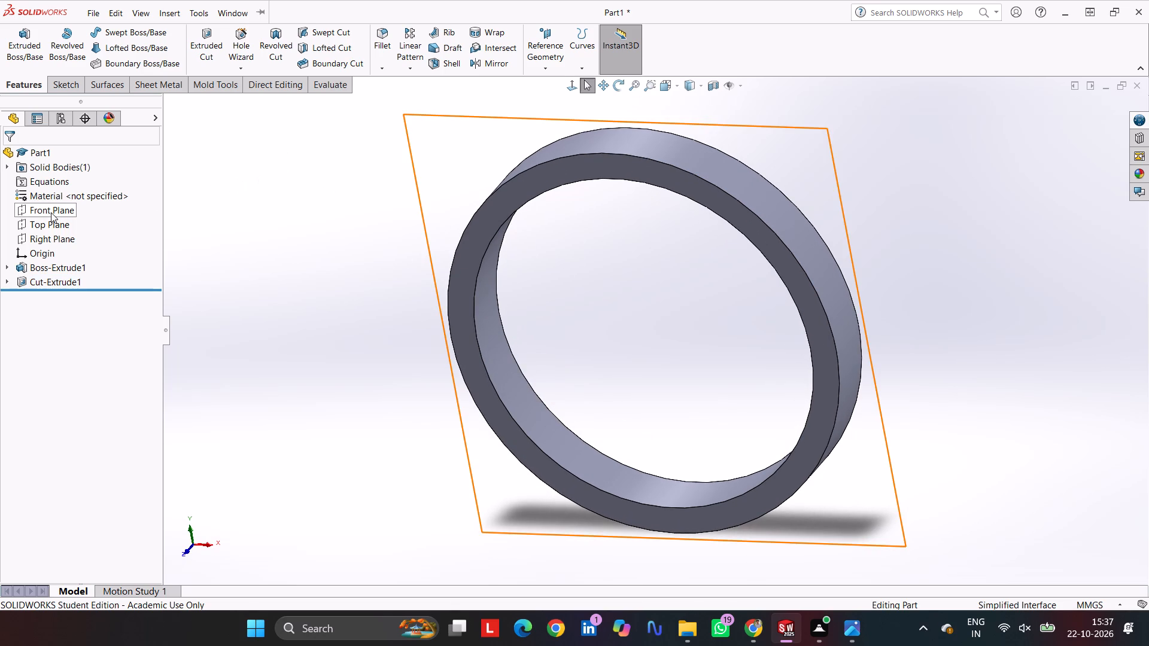
# Start a new sketch on the Front Plane and draw a circle about 115 mm in diameter centred on the origin.
pyautogui.click(51, 212)
pyautogui.click(64, 83)
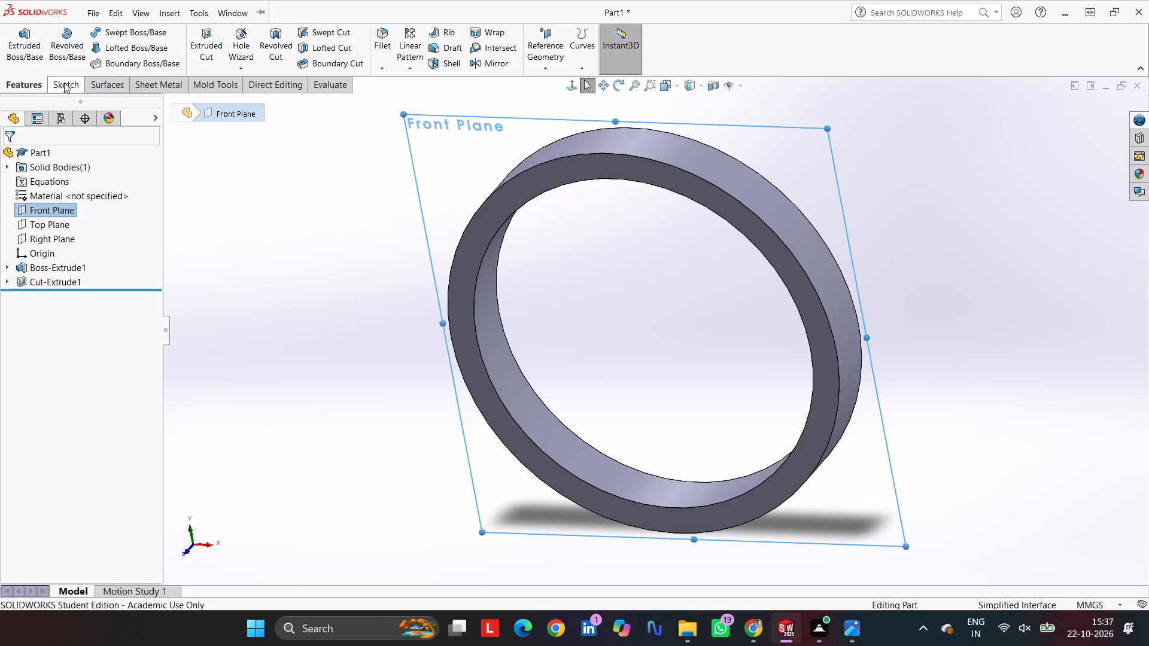
pyautogui.click(21, 36)
pyautogui.click(116, 35)
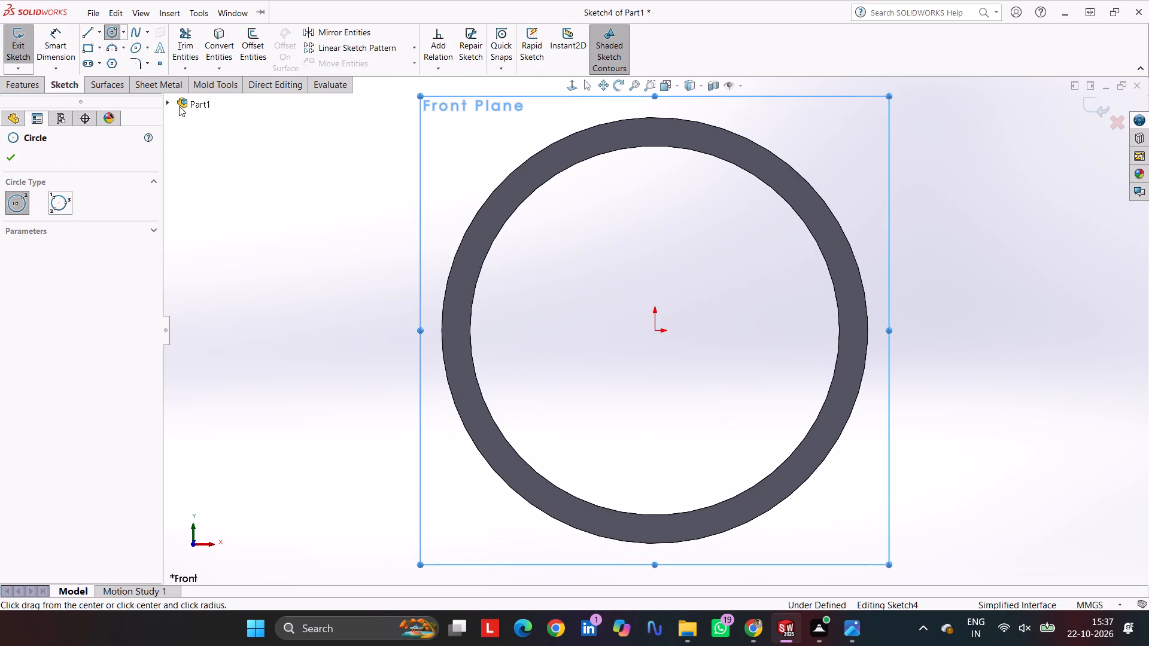
pyautogui.click(655, 330)
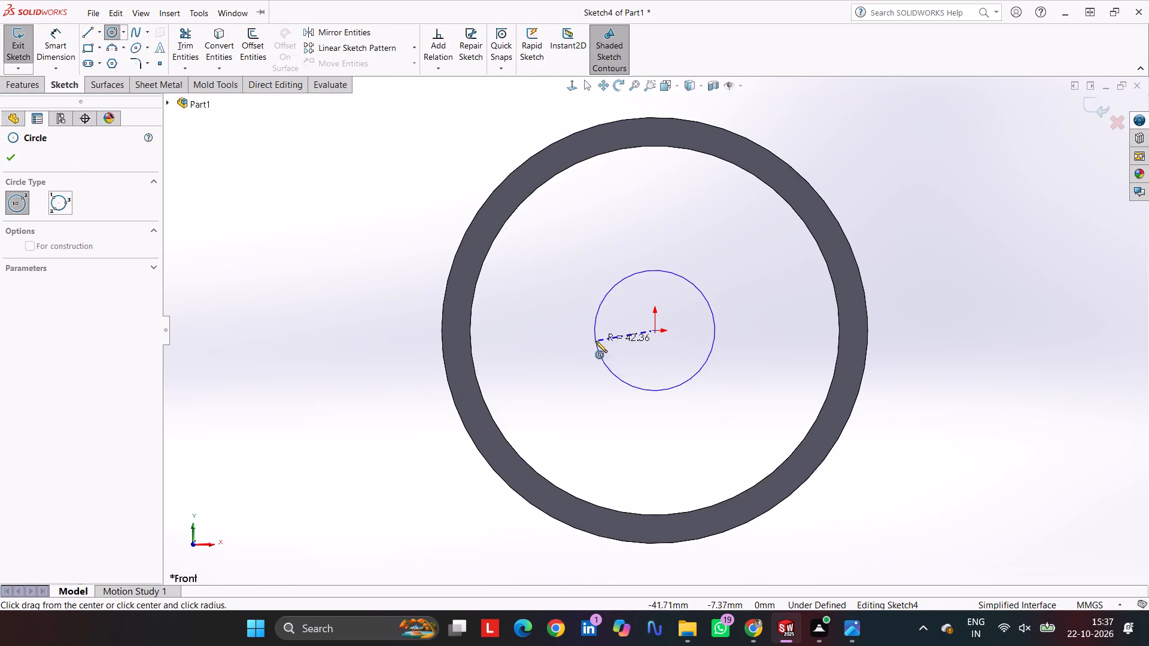
pyautogui.click(574, 342)
# Dimension the new central circle's diameter with Smart Dimension and set it to 70 mm.
pyautogui.click(67, 35)
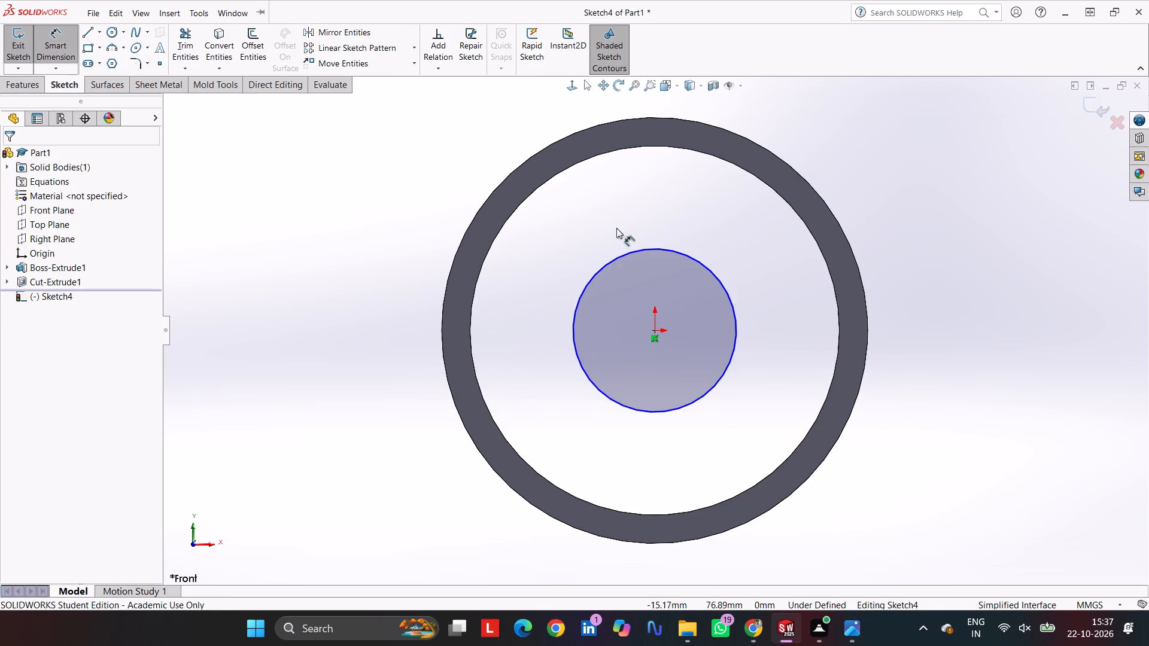
pyautogui.click(616, 259)
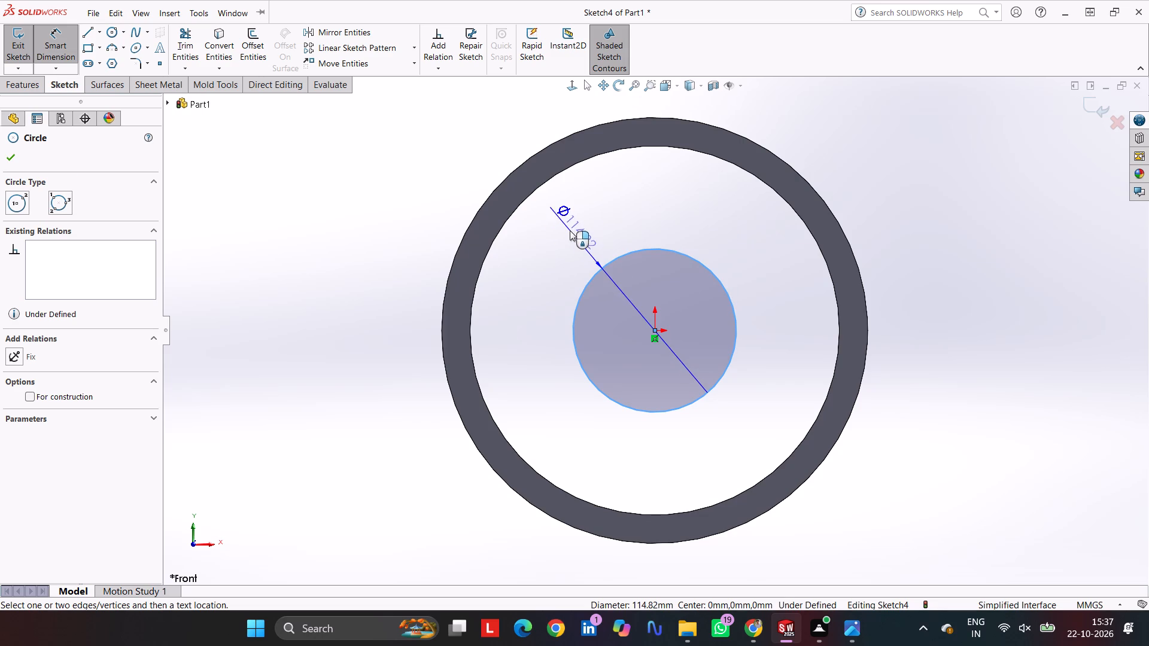
pyautogui.click(567, 226)
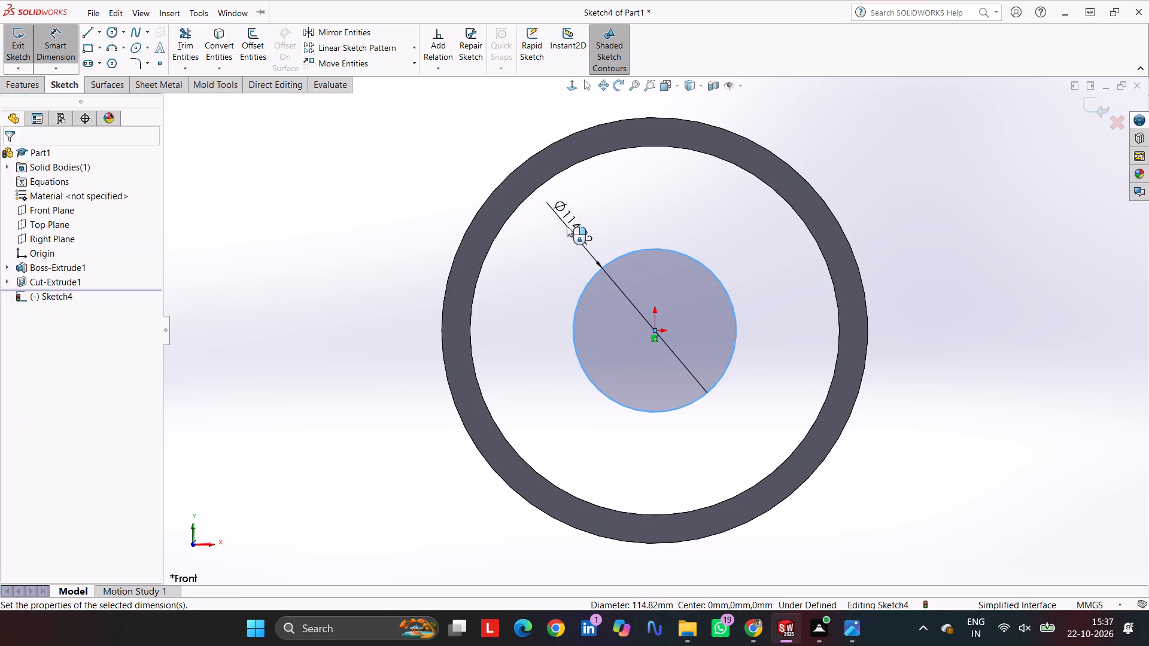
pyautogui.write('70')
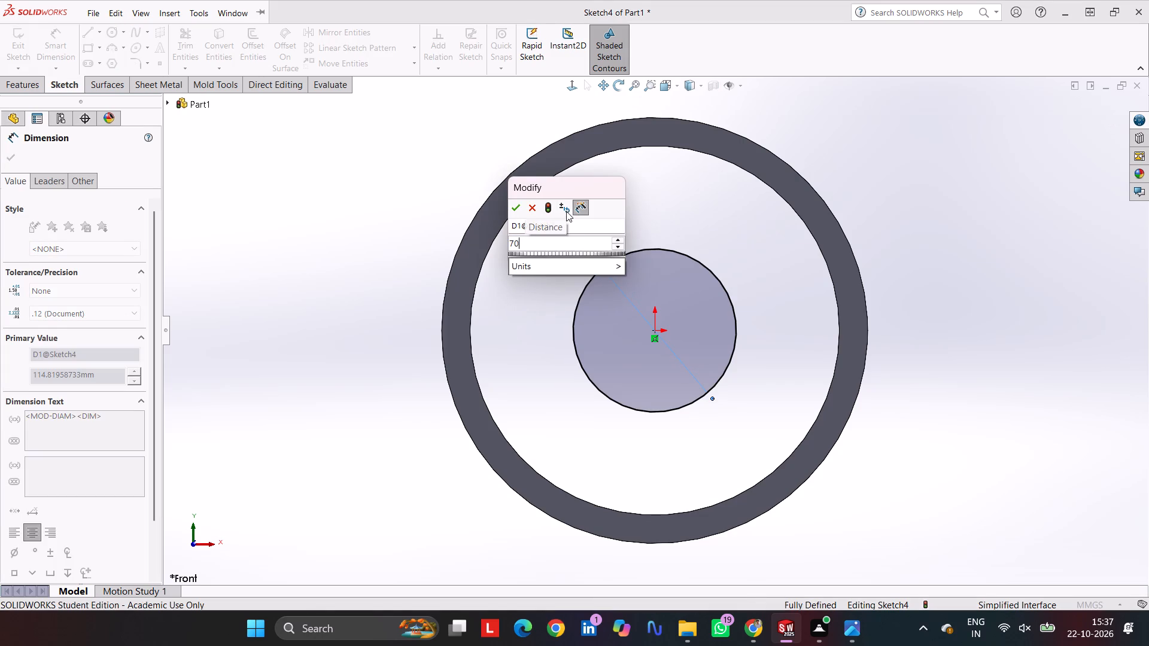
pyautogui.press('Return')
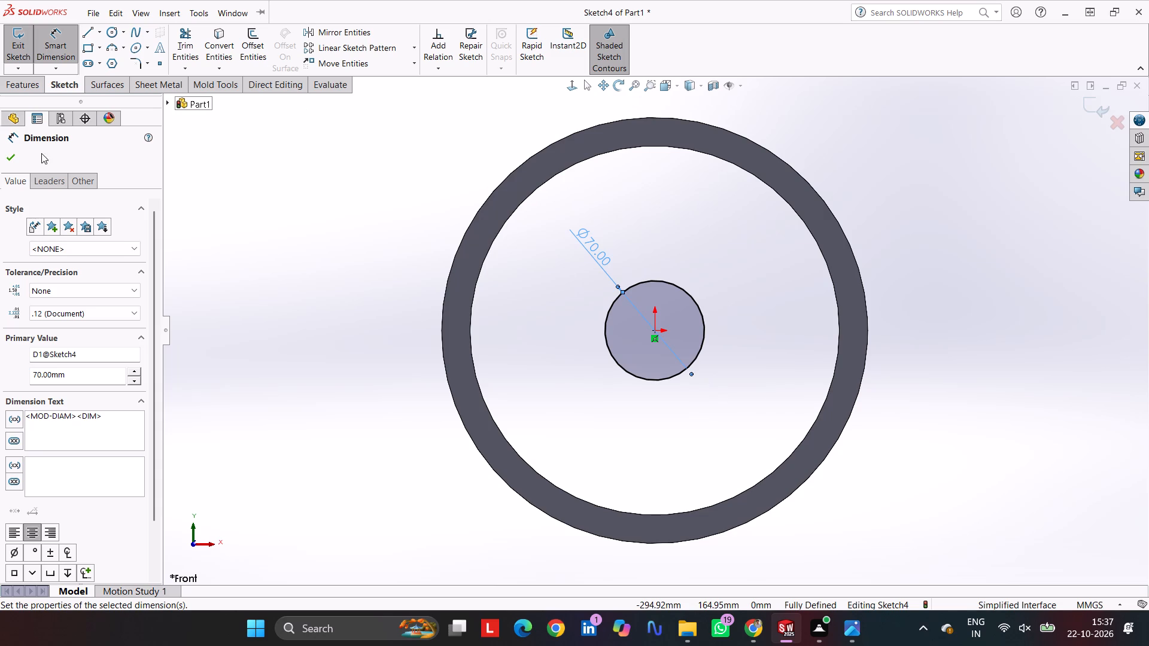
pyautogui.click(13, 159)
# Extrude the 70 mm circle into a hub using the Mid Plane end condition with a depth of 50 mm.
pyautogui.click(29, 92)
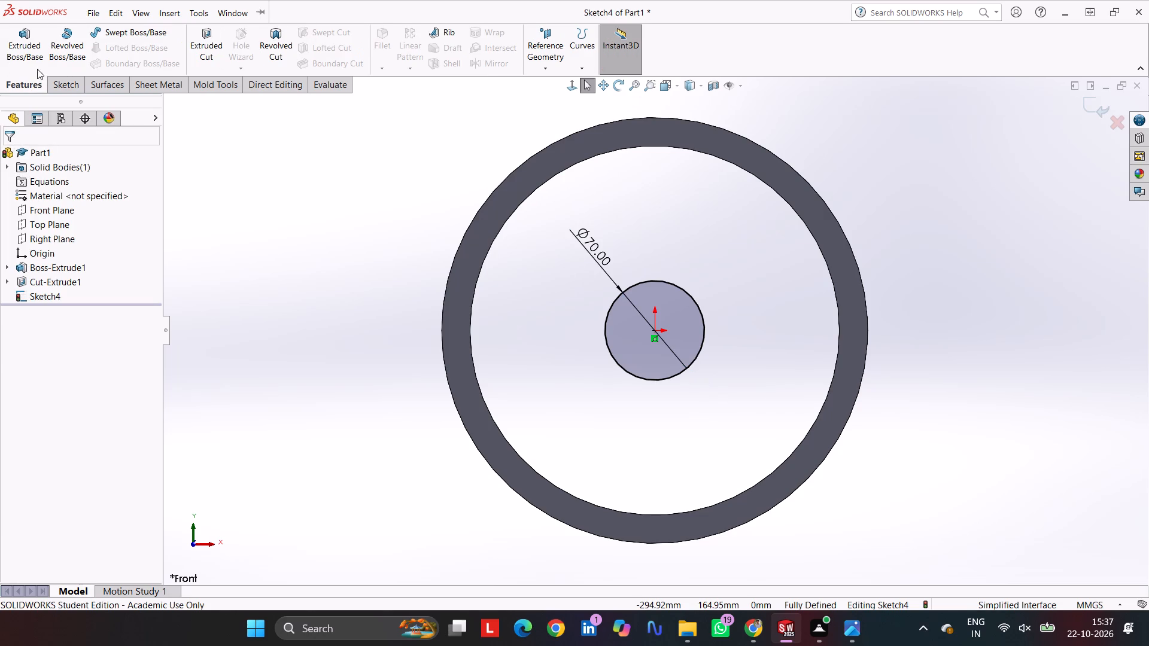
pyautogui.click(27, 32)
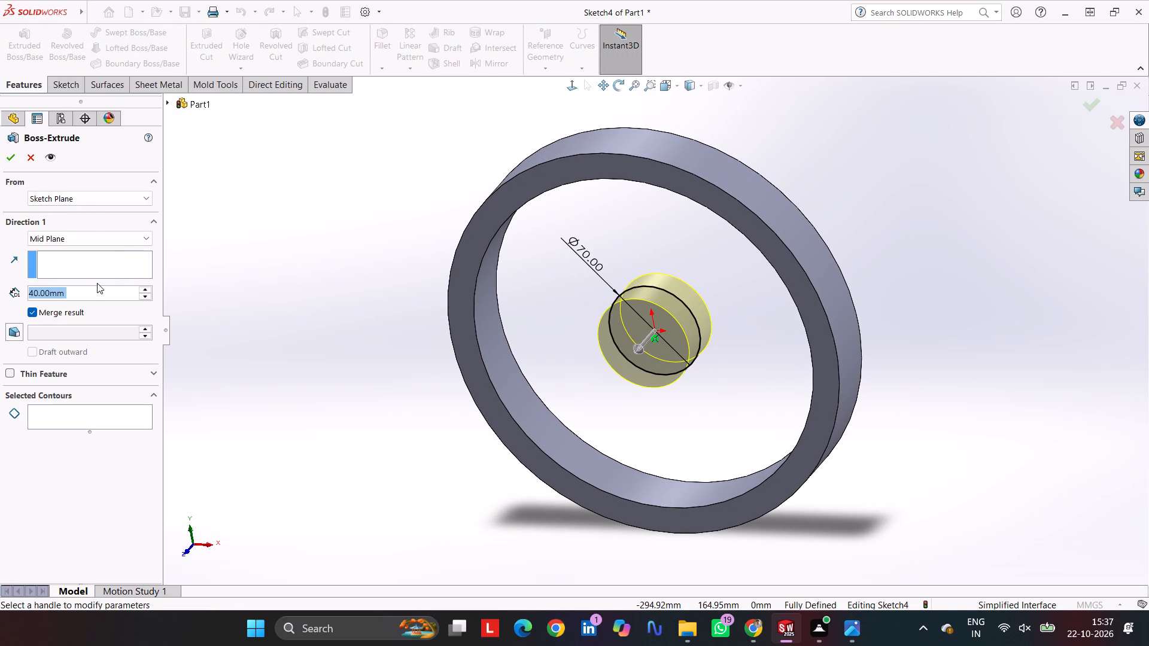
pyautogui.write('50')
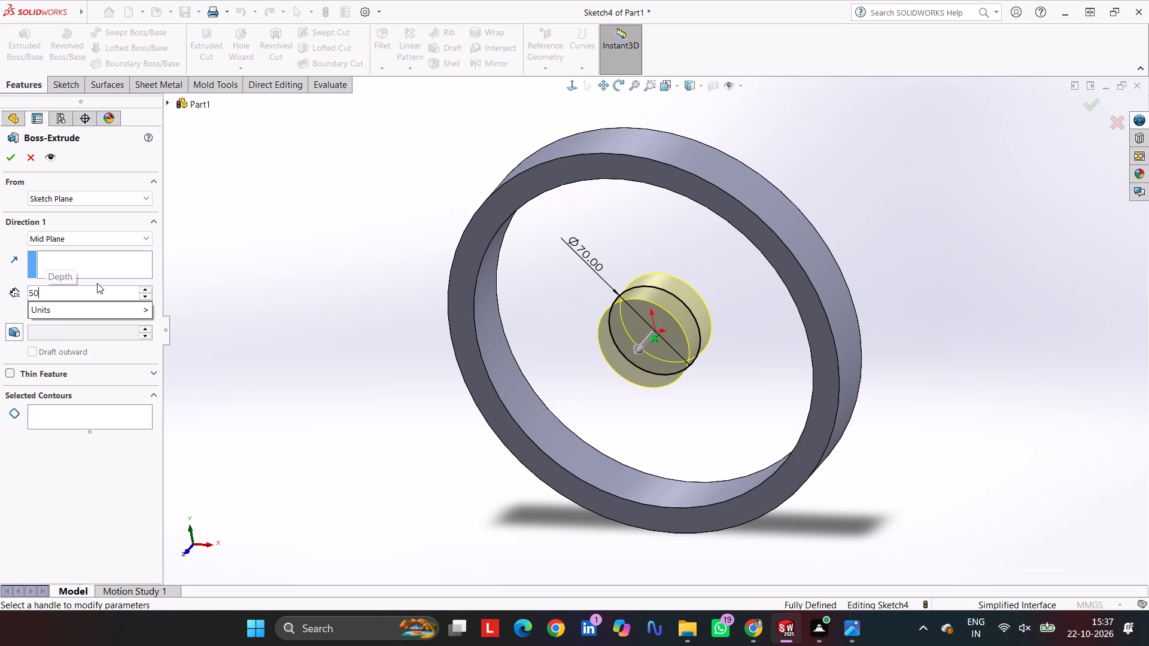
pyautogui.press('Return')
pyautogui.press('Return')
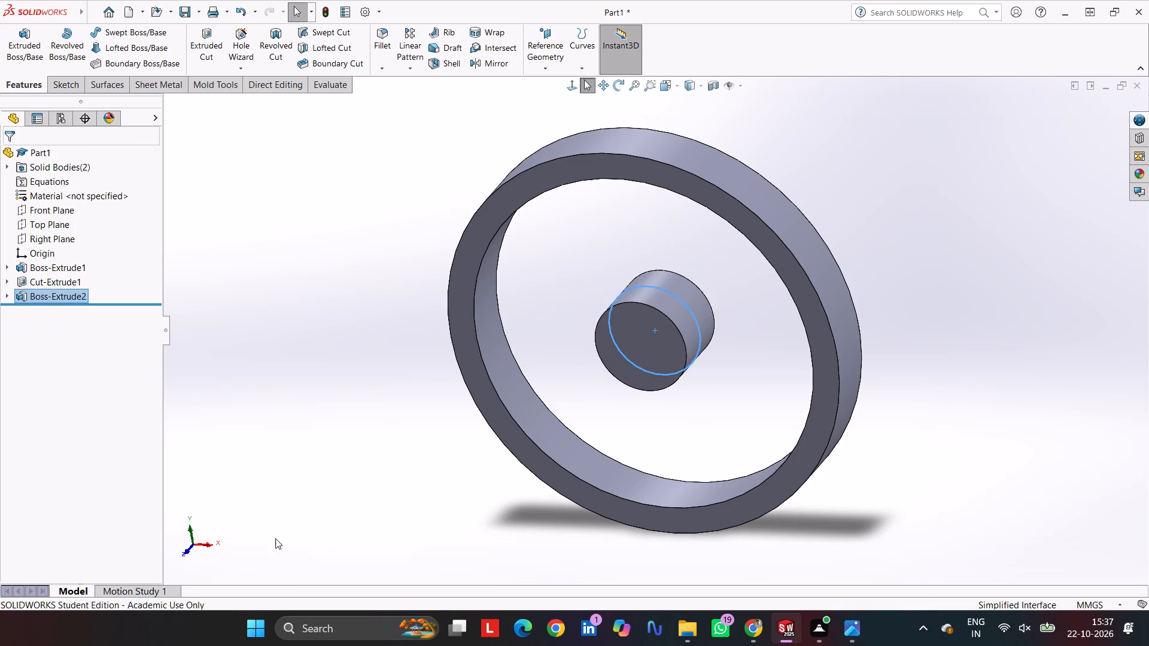
# Start a new sketch on the Front Plane and draw a bore circle about 40.2 mm in diameter centred on the origin.
pyautogui.click(35, 215)
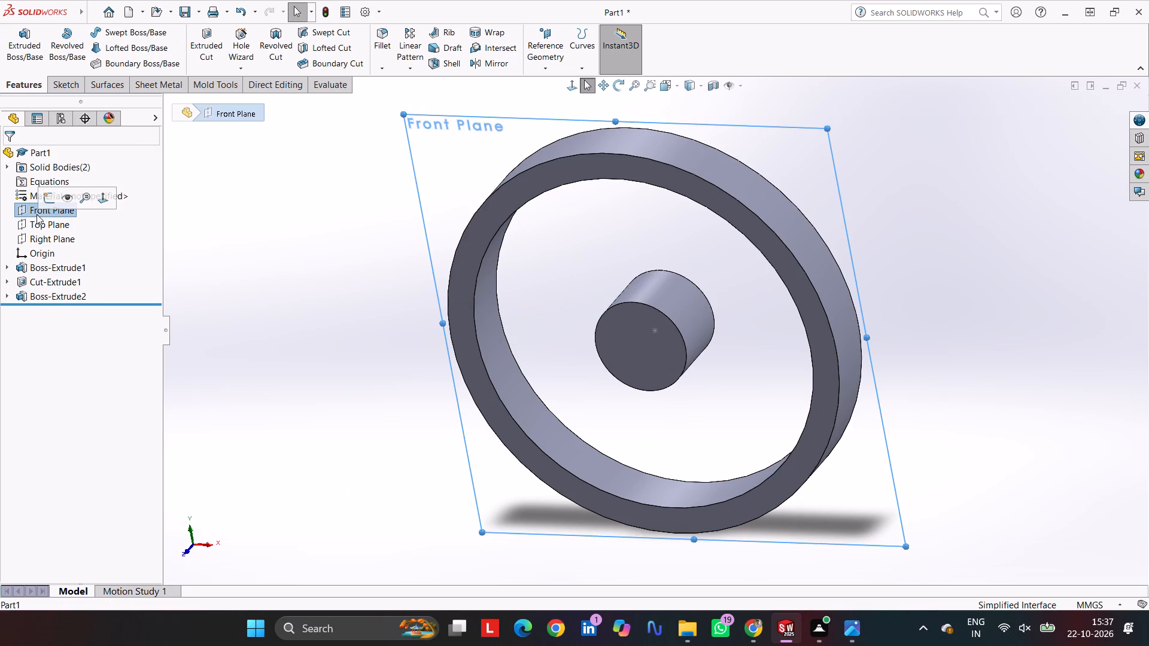
pyautogui.click(70, 82)
pyautogui.click(22, 44)
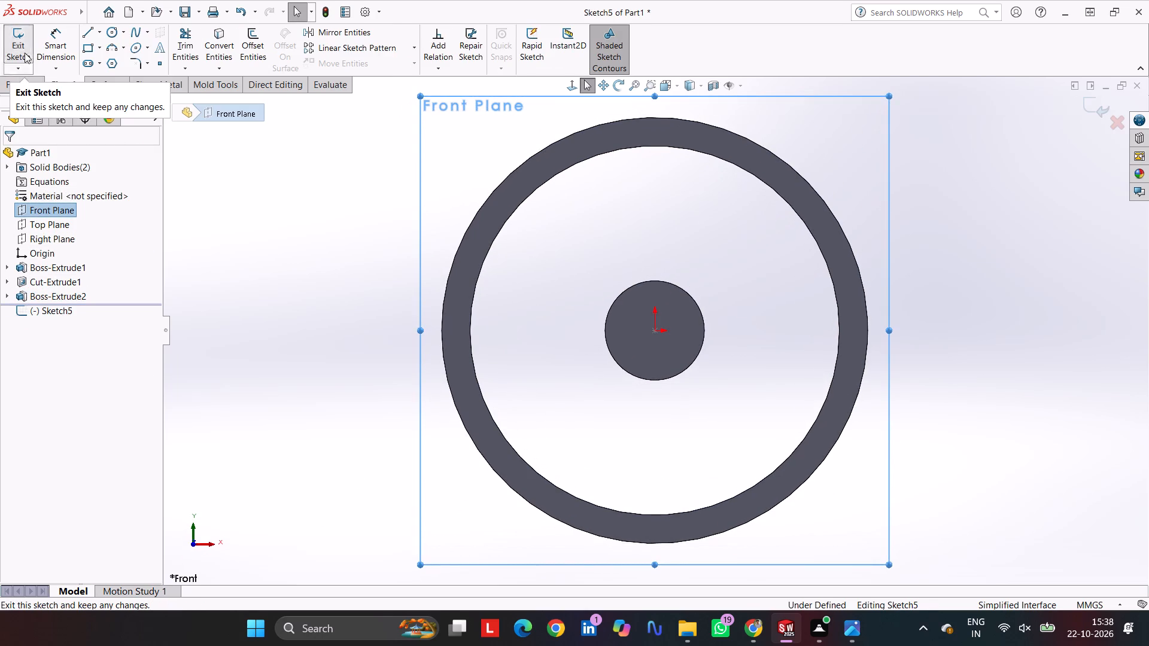
pyautogui.click(115, 38)
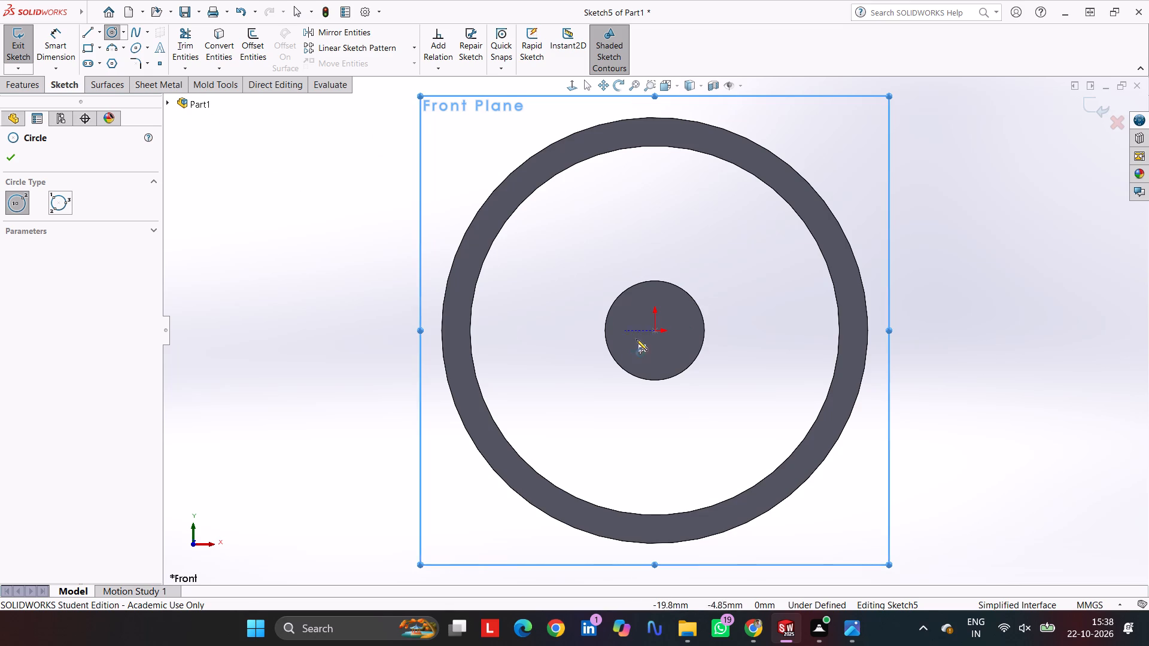
pyautogui.click(653, 333)
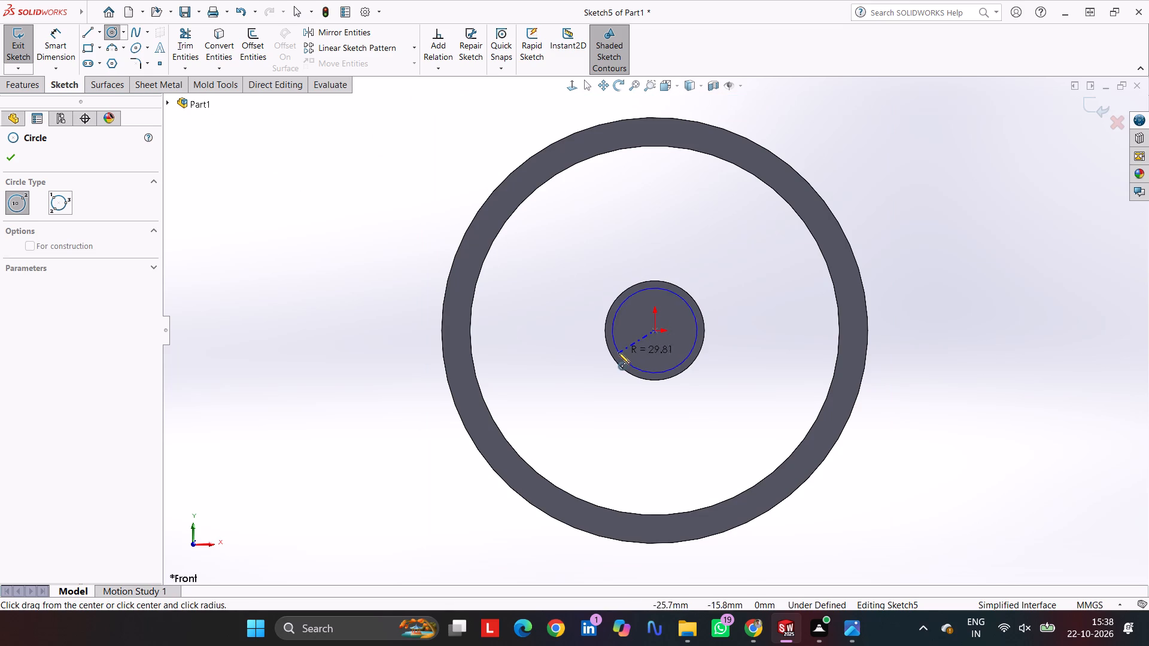
pyautogui.click(628, 342)
# Dimension the bore circle's diameter with Smart Dimension and set it to 40 mm.
pyautogui.click(56, 38)
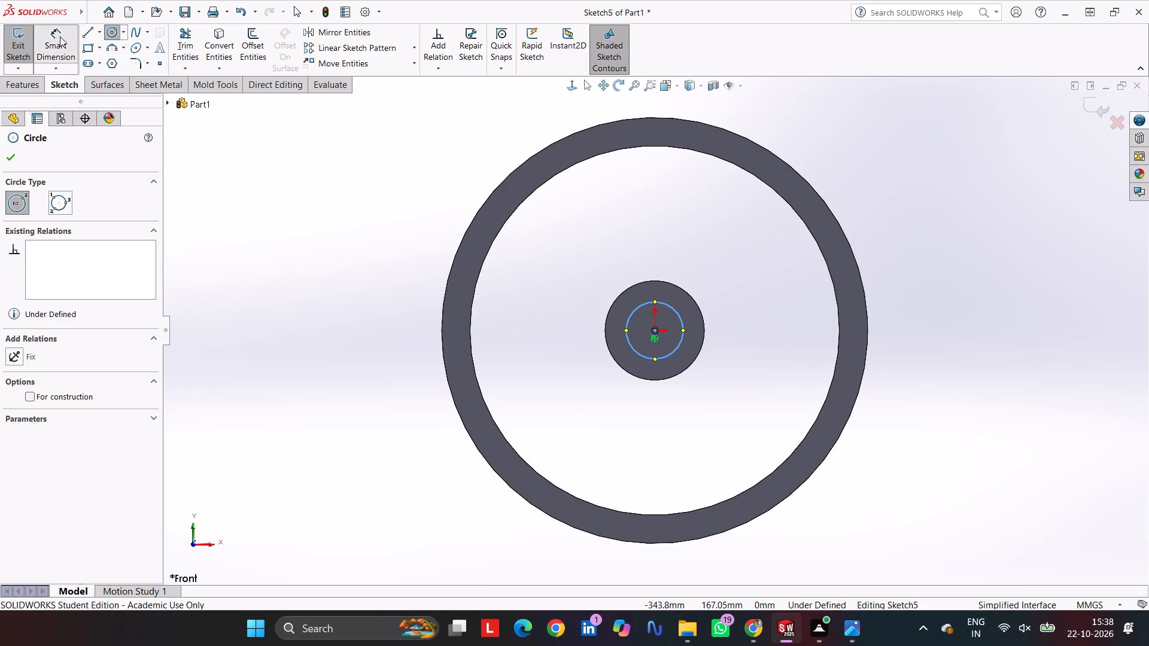
pyautogui.click(625, 333)
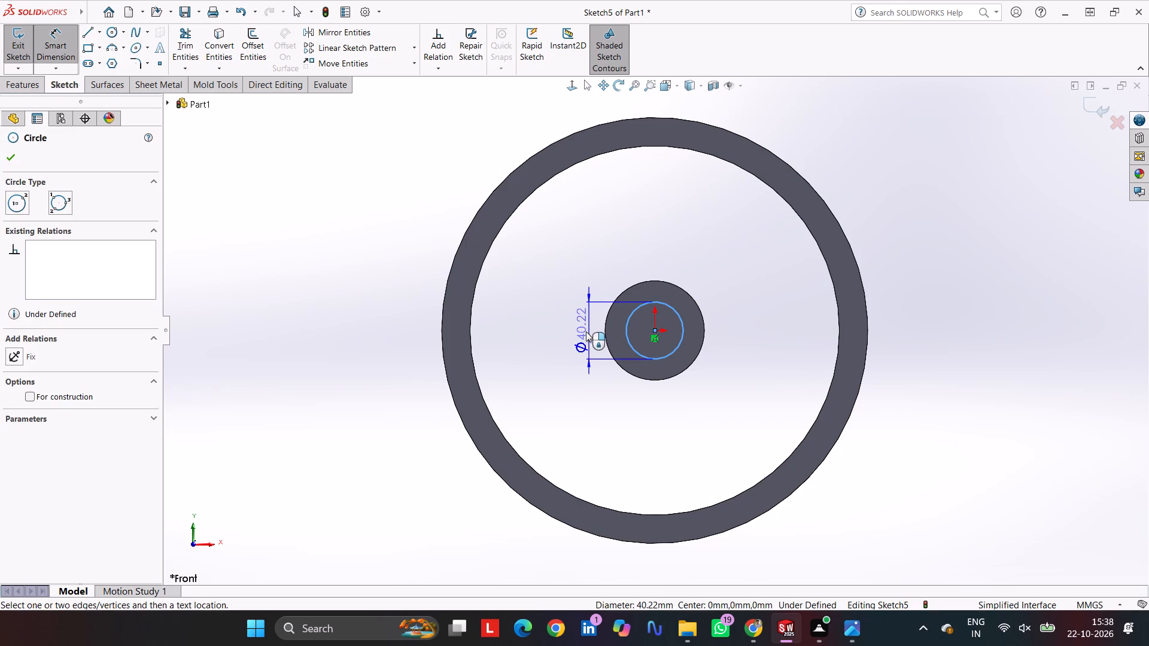
pyautogui.click(583, 331)
pyautogui.write('40')
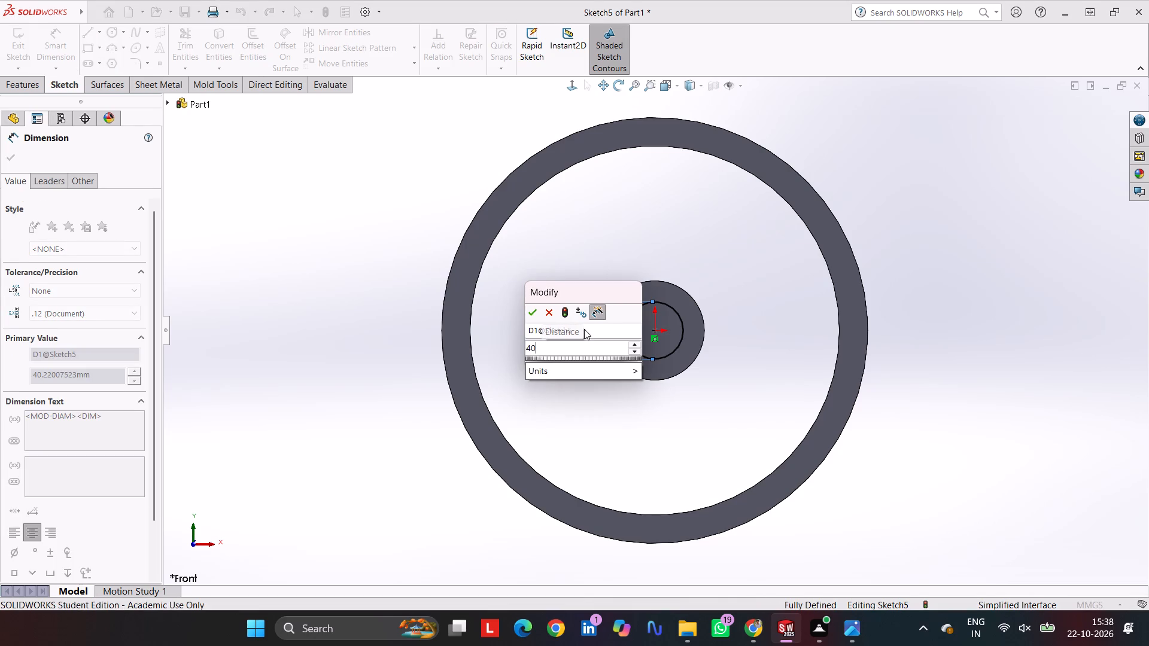
pyautogui.press('Return')
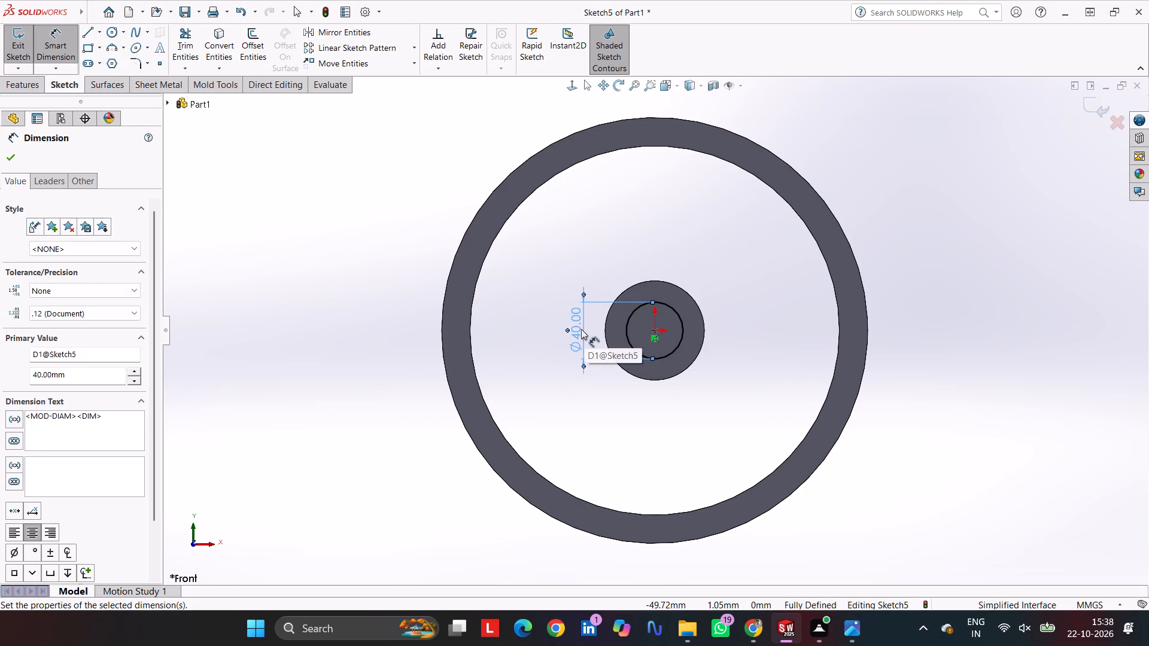
# Cut the 40 mm circle through the hub with an Extruded Cut using Mid Plane and a depth of 50 mm.
pyautogui.click(23, 91)
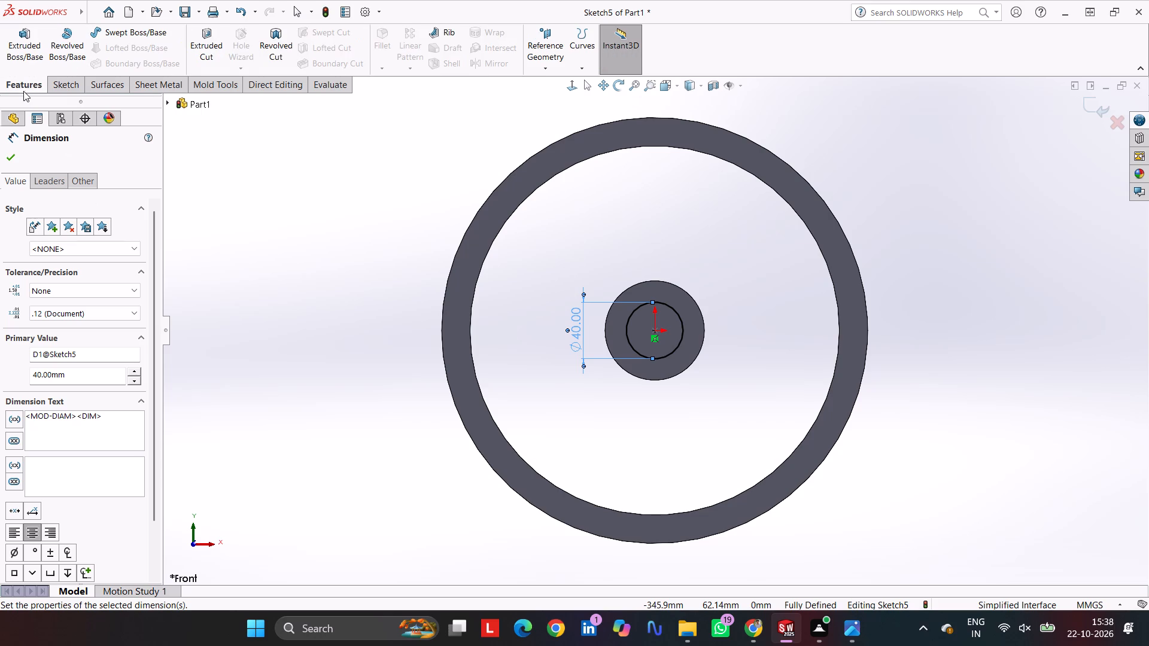
pyautogui.click(209, 45)
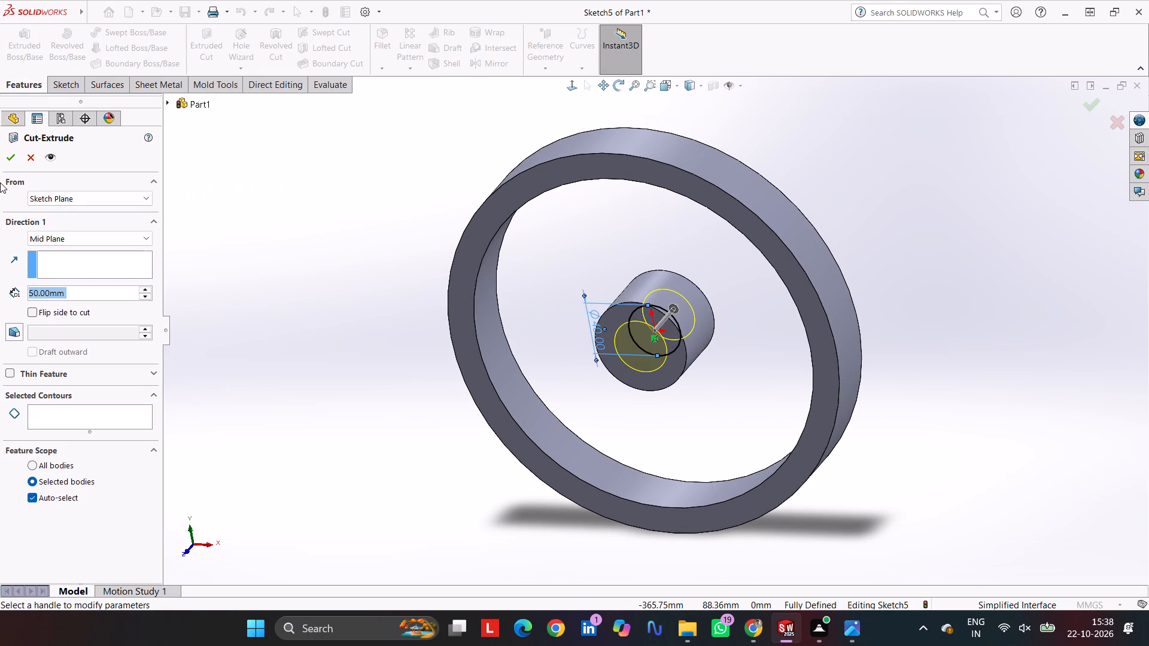
pyautogui.click(13, 156)
pyautogui.click(414, 221)
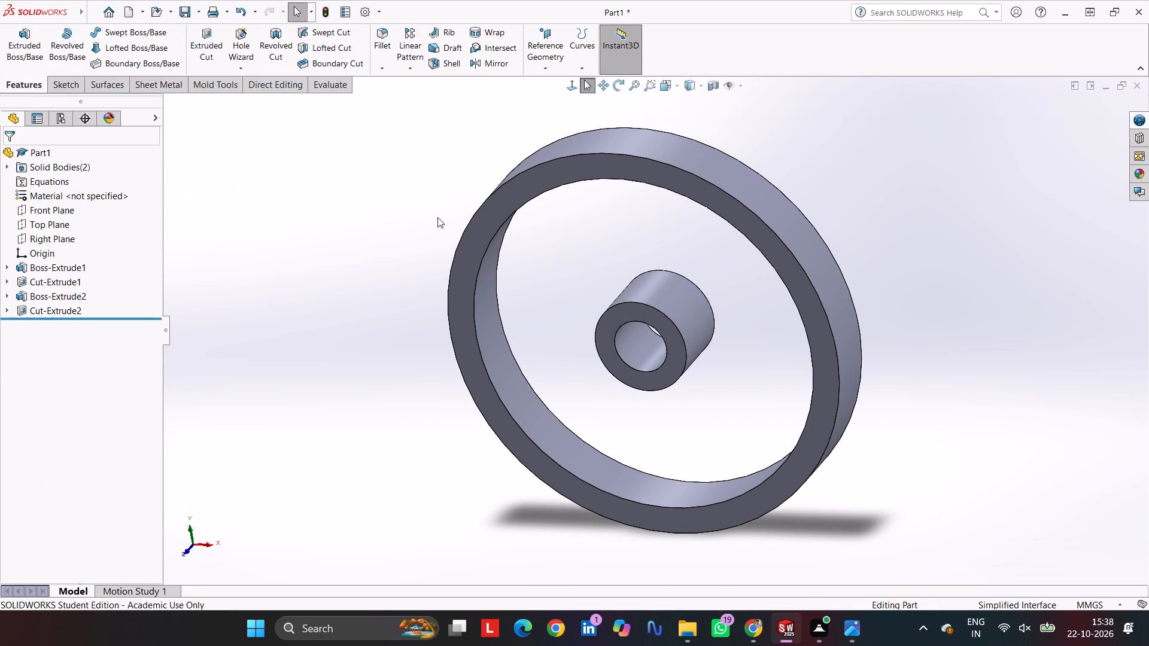
# Start a sketch on the Front Plane and draw infinite vertical and horizontal construction lines through the origin.
pyautogui.moveTo(703, 245); pyautogui.dragTo(702, 220, button='middle')
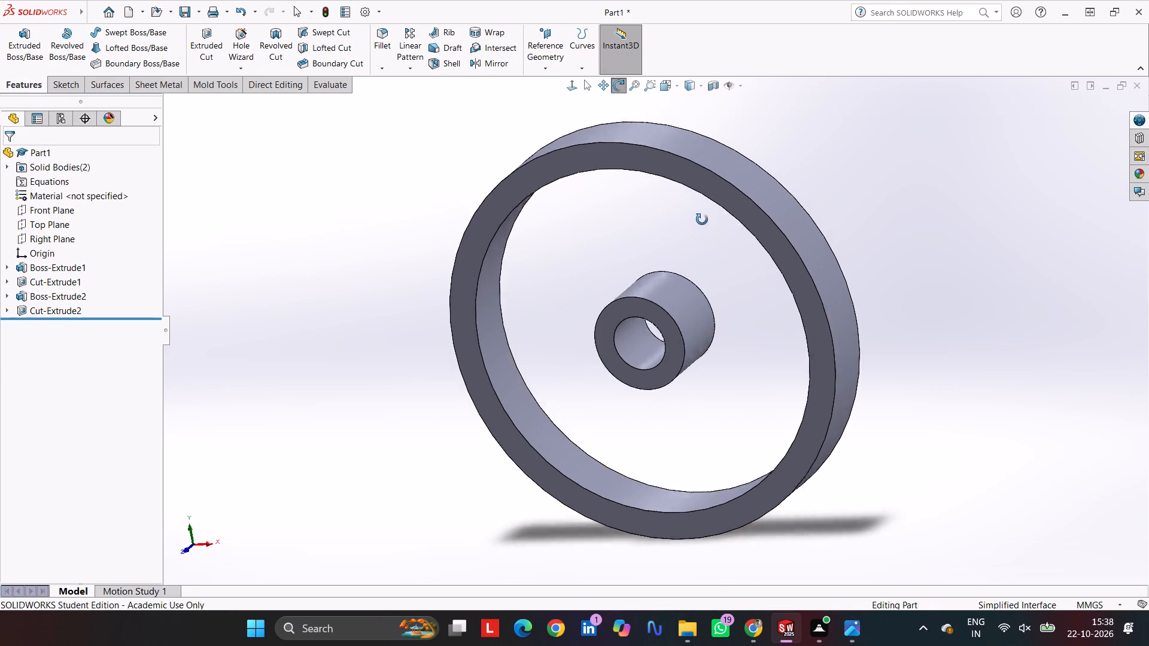
pyautogui.moveTo(702, 220); pyautogui.dragTo(710, 166, button='middle')
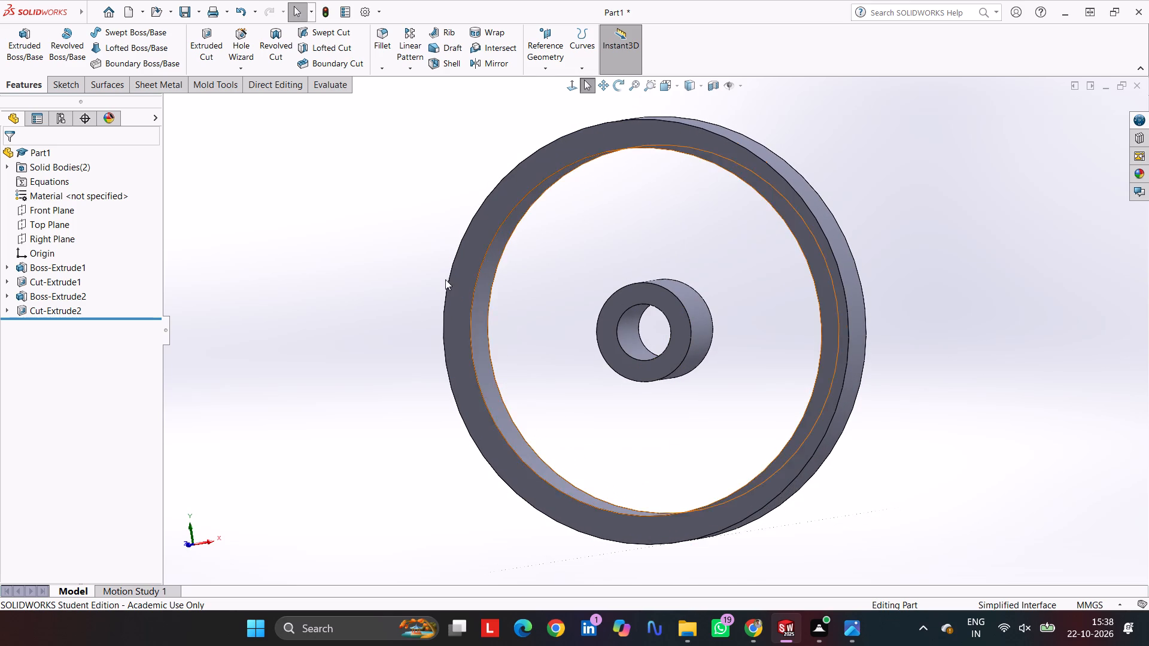
pyautogui.click(59, 215)
pyautogui.click(66, 81)
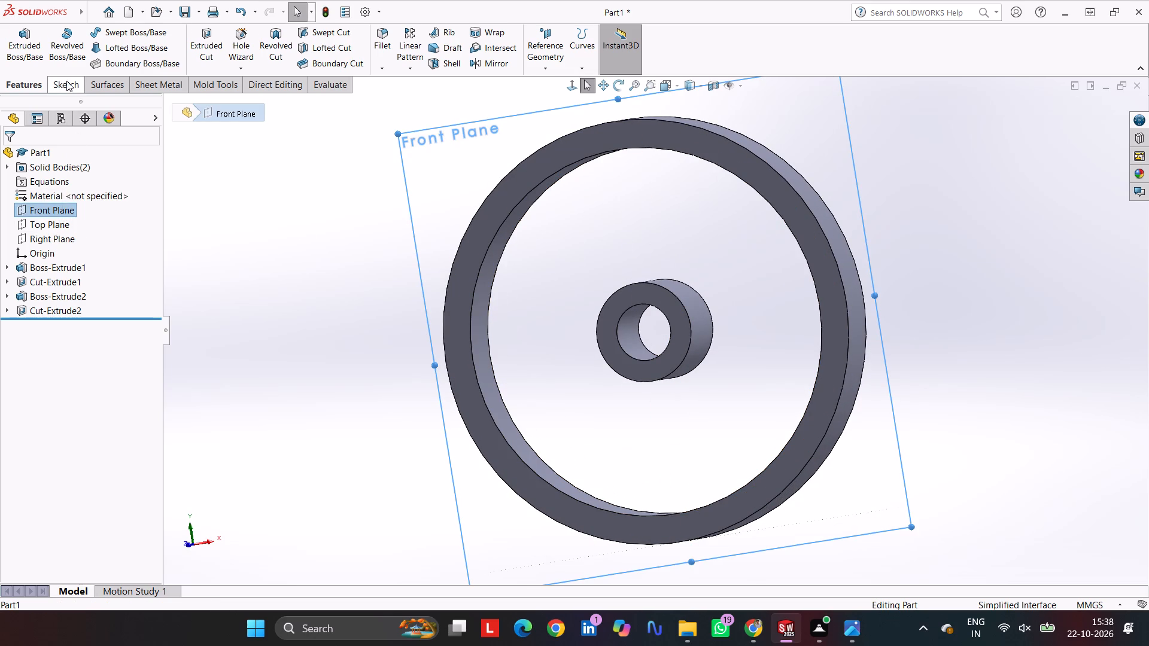
pyautogui.click(22, 34)
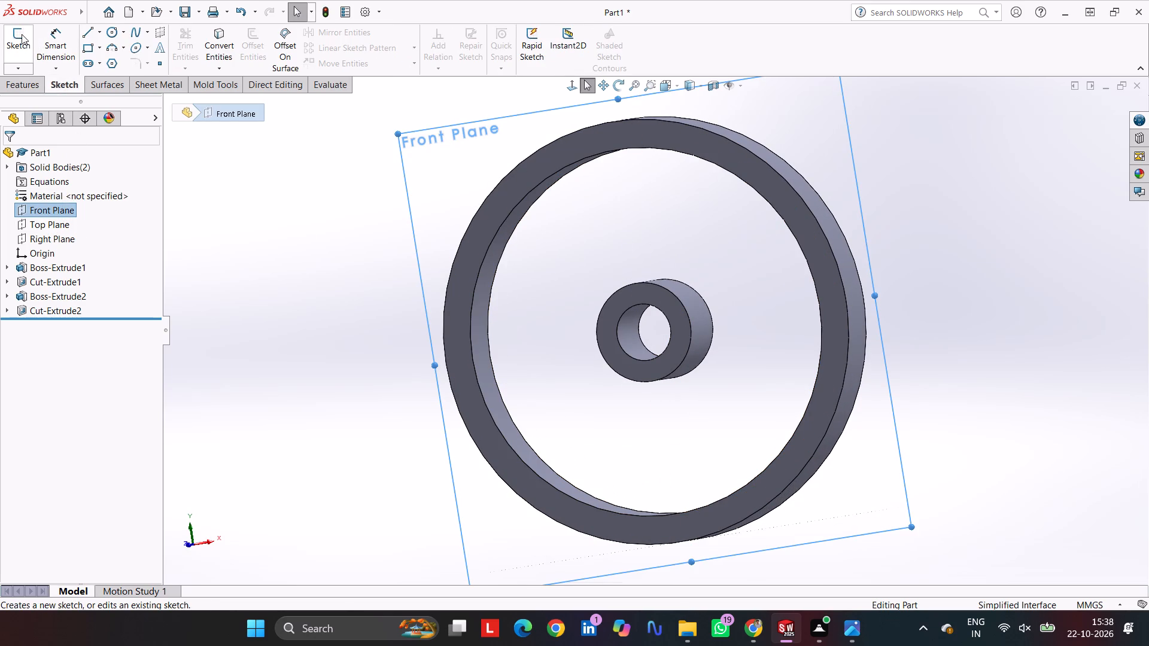
pyautogui.click(87, 32)
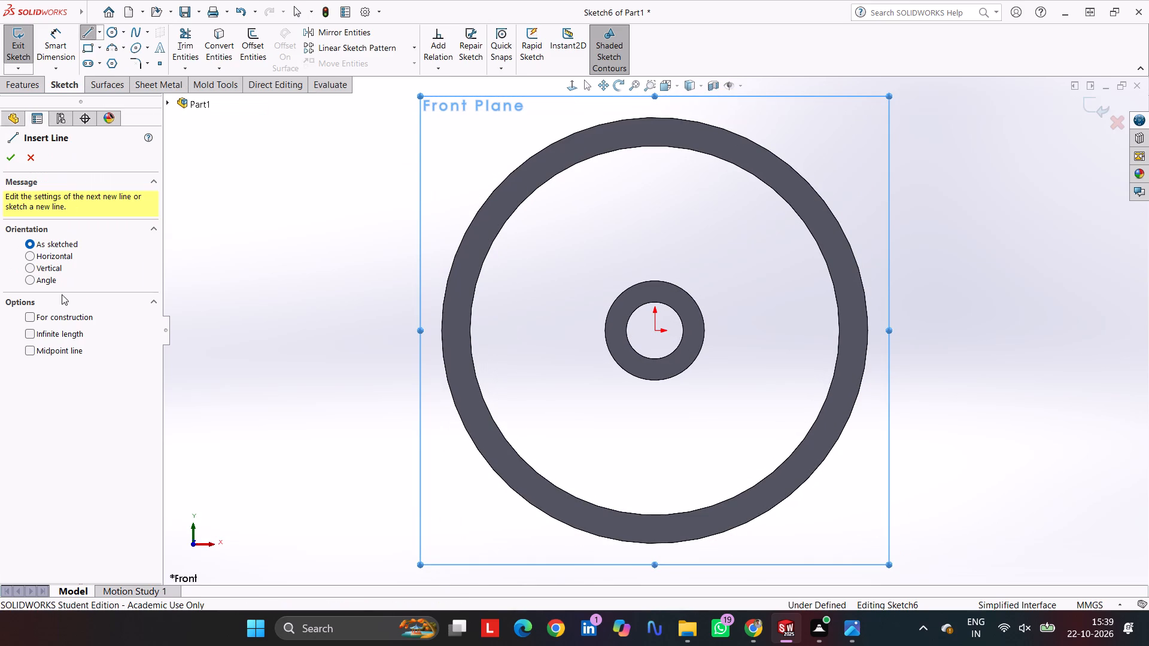
pyautogui.click(51, 272)
pyautogui.click(71, 338)
pyautogui.click(77, 315)
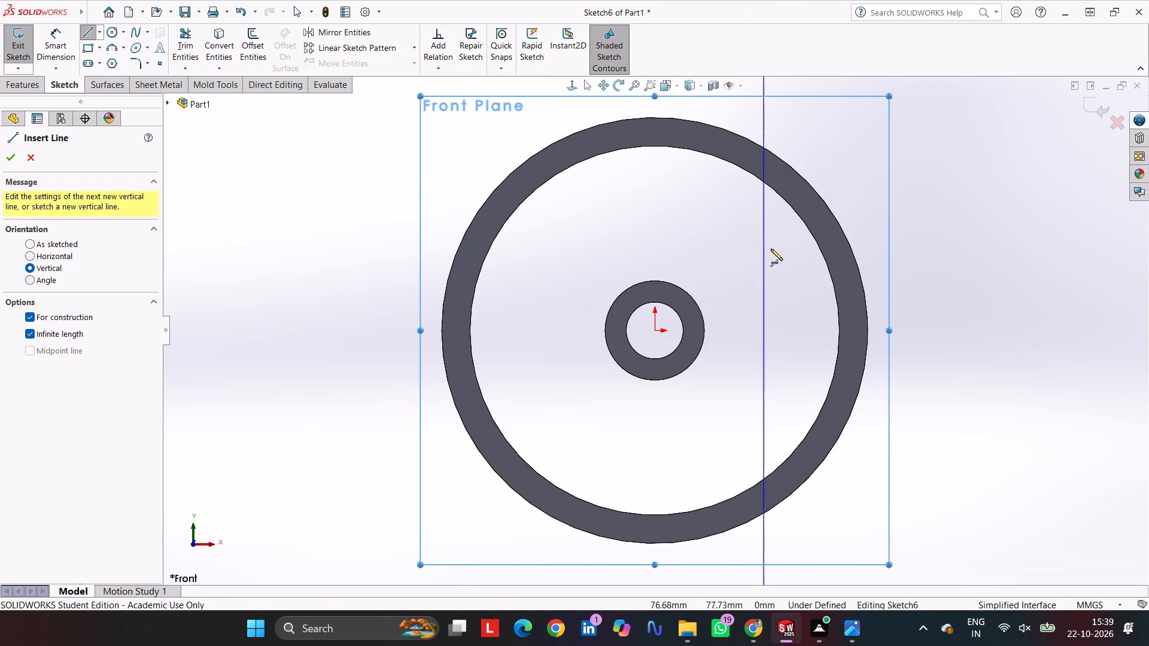
pyautogui.click(657, 330)
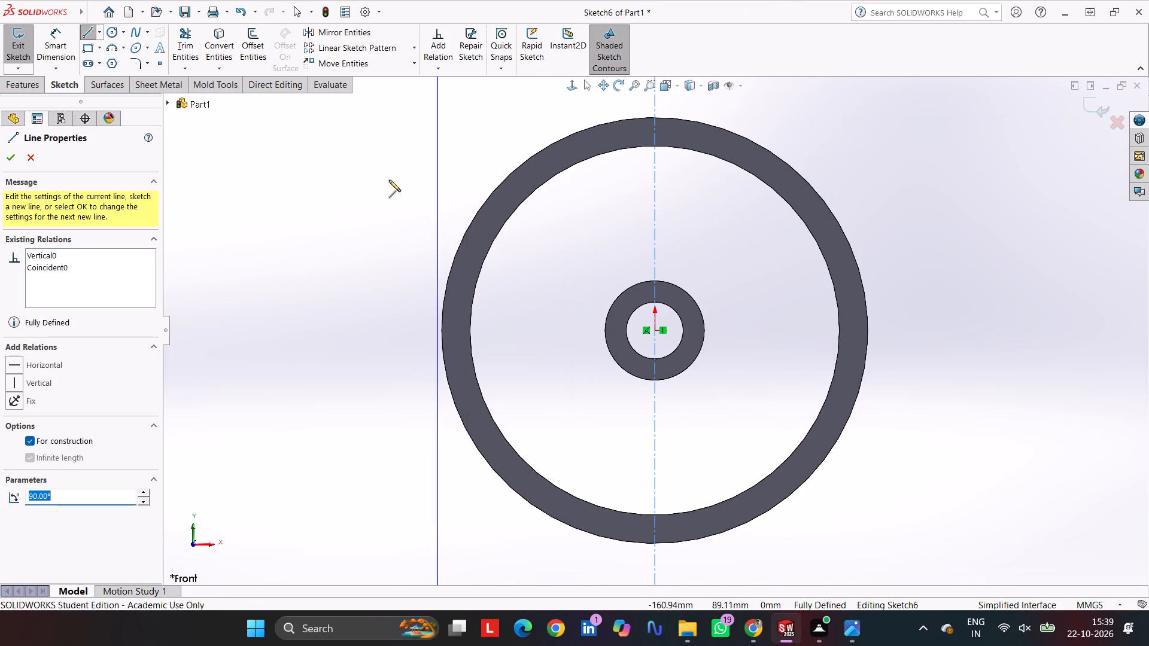
pyautogui.click(16, 157)
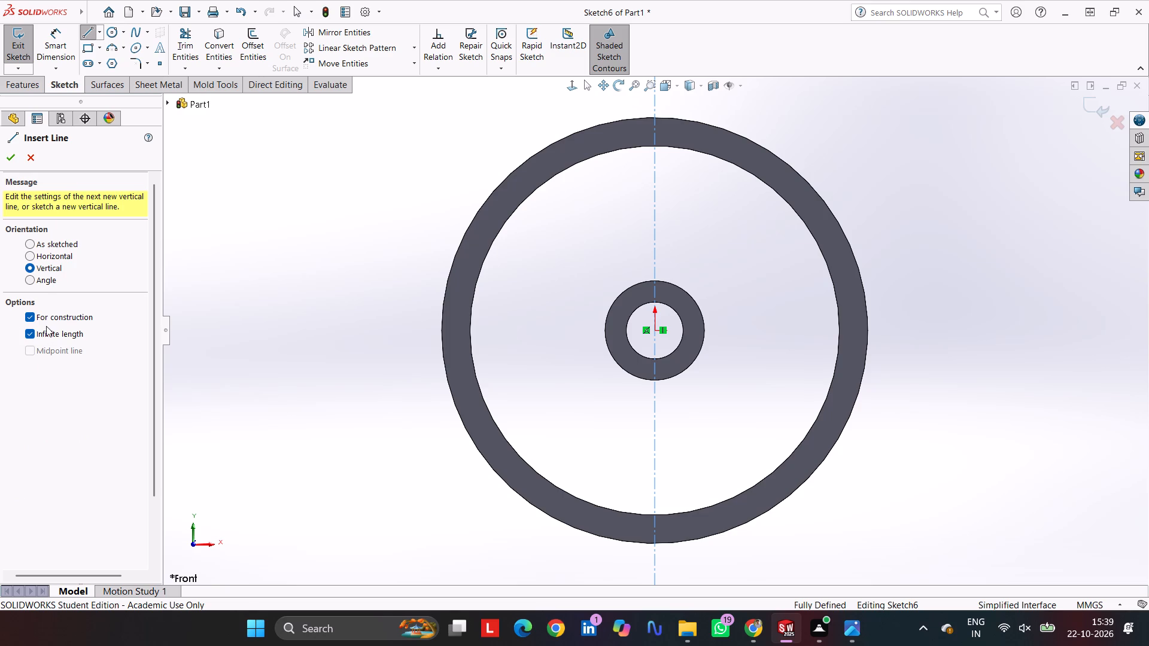
pyautogui.click(45, 259)
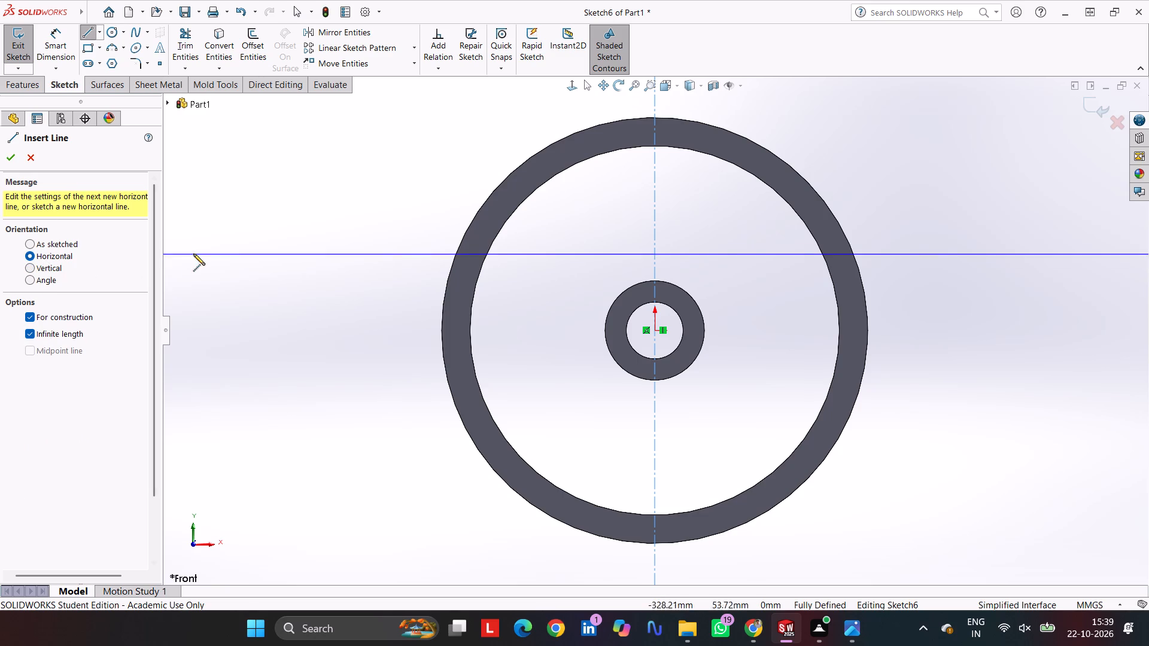
pyautogui.click(654, 330)
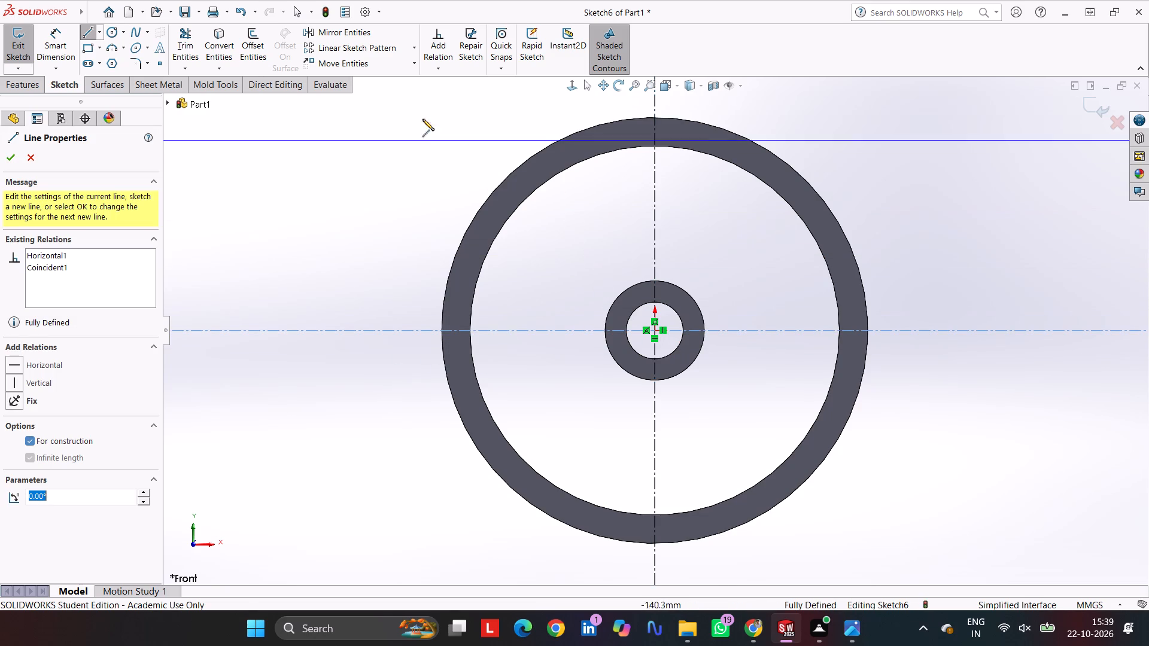
# Draw a corner rectangle about 14.3 mm wide and 6.1 mm high across the top edge of the hub bore.
pyautogui.click(87, 48)
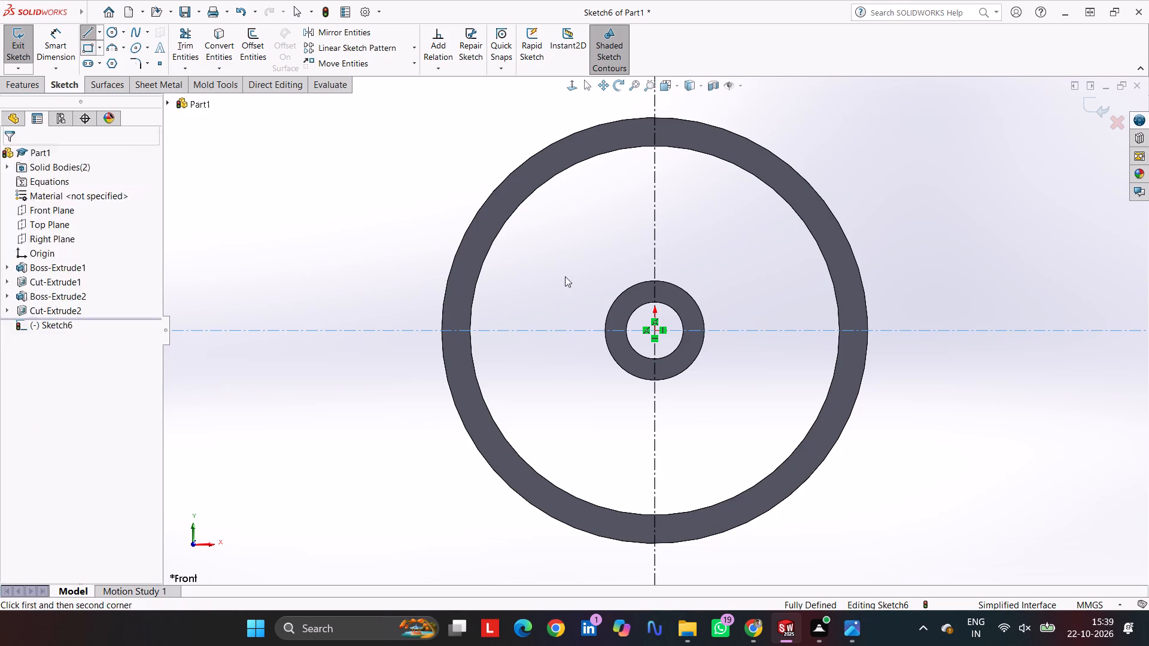
pyautogui.scroll(-10, 668, 307)
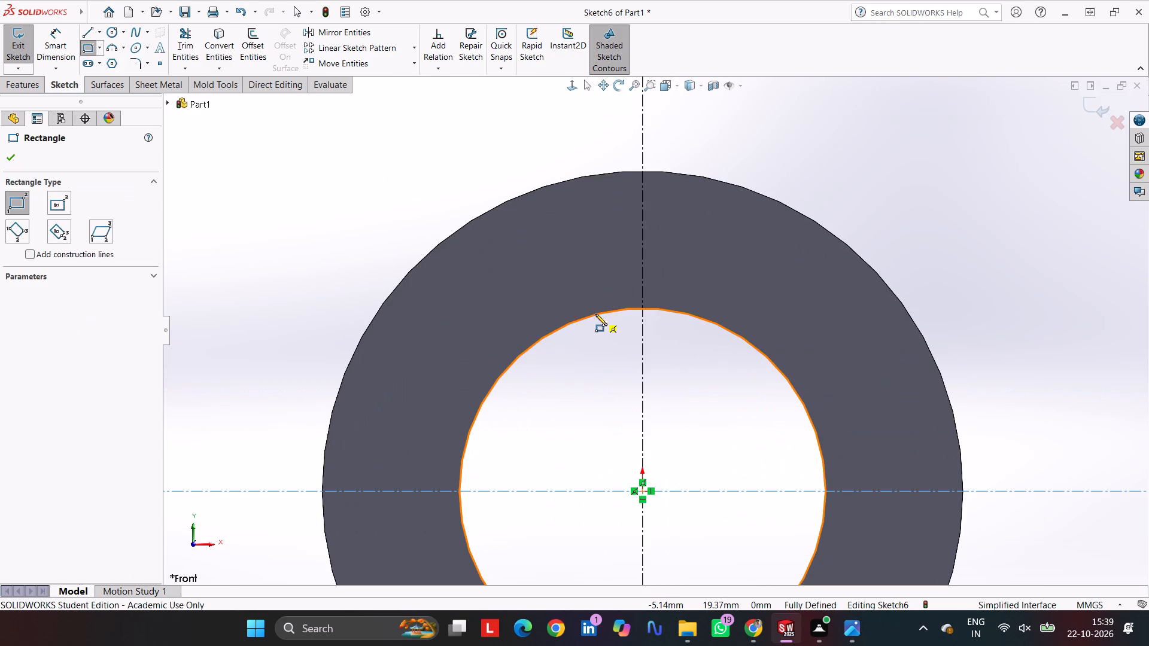
pyautogui.click(576, 334)
pyautogui.click(707, 278)
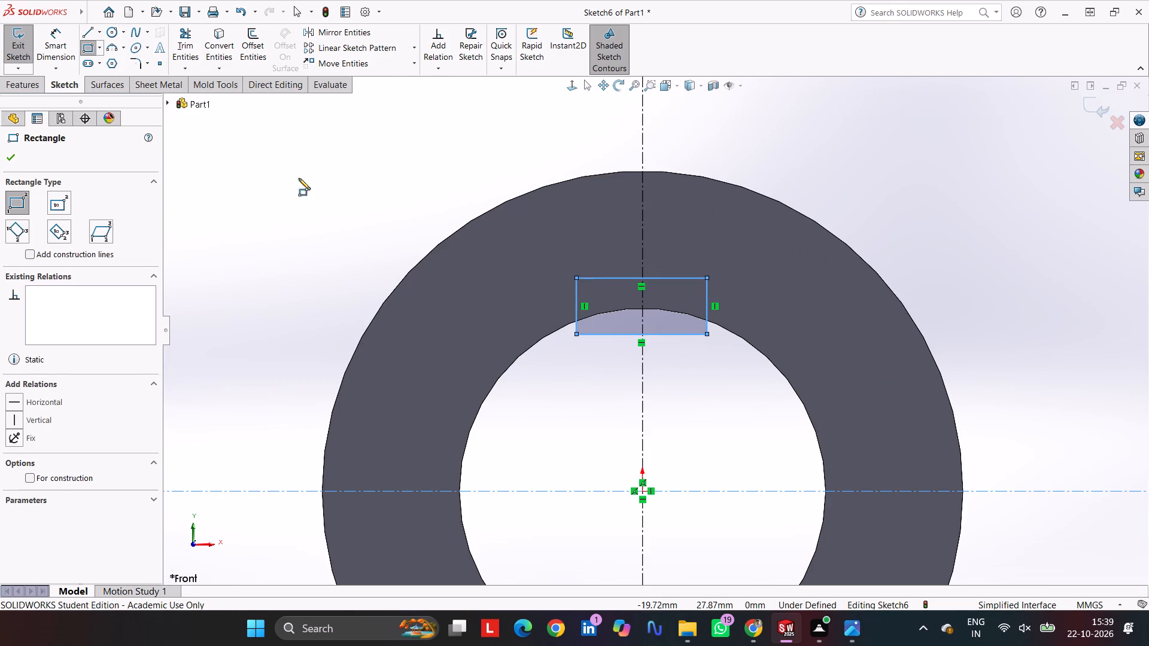
# Dimension the rectangle's top edge with Smart Dimension and set its width to 12 mm.
pyautogui.click(48, 35)
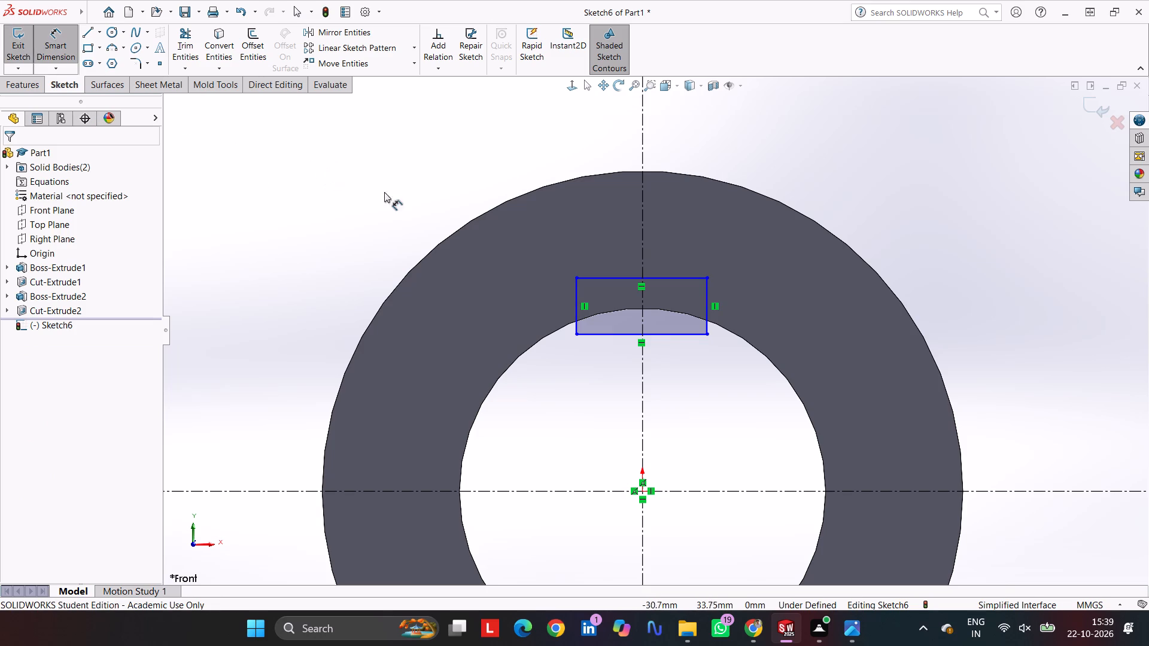
pyautogui.click(609, 278)
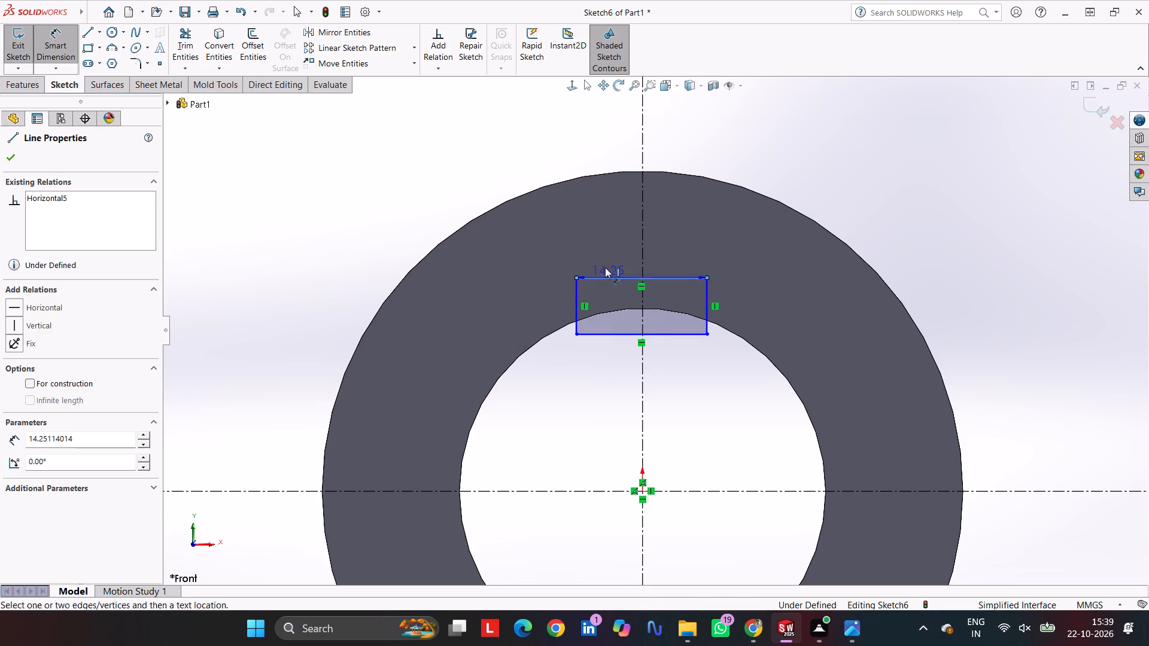
pyautogui.click(604, 242)
pyautogui.write('12')
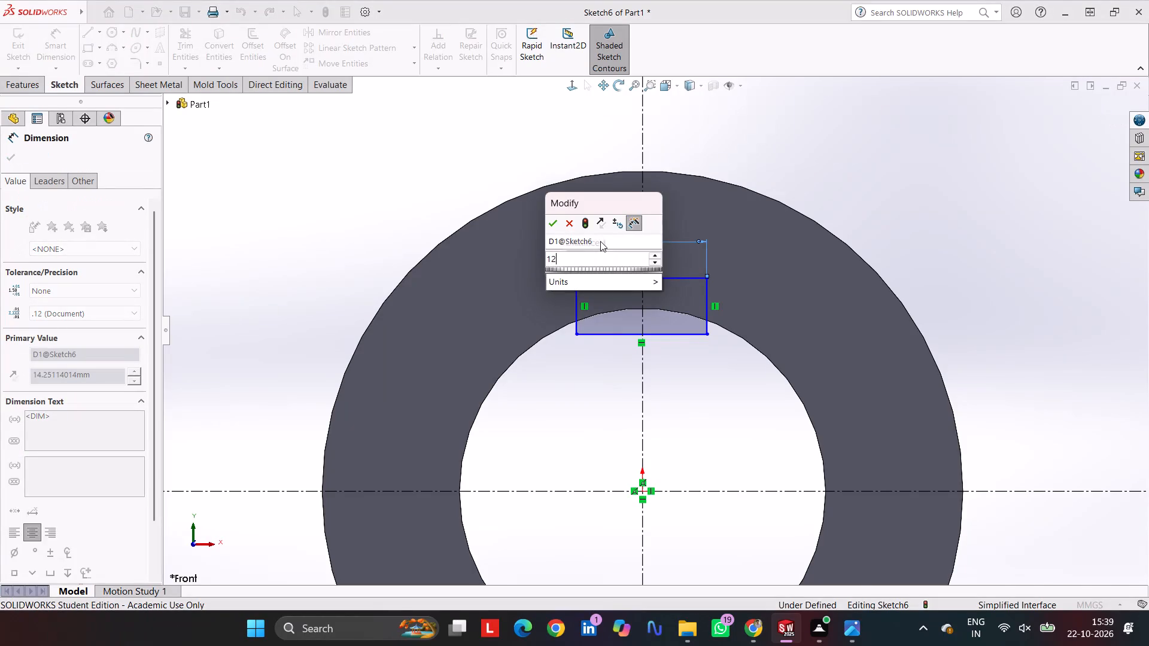
pyautogui.press('Return')
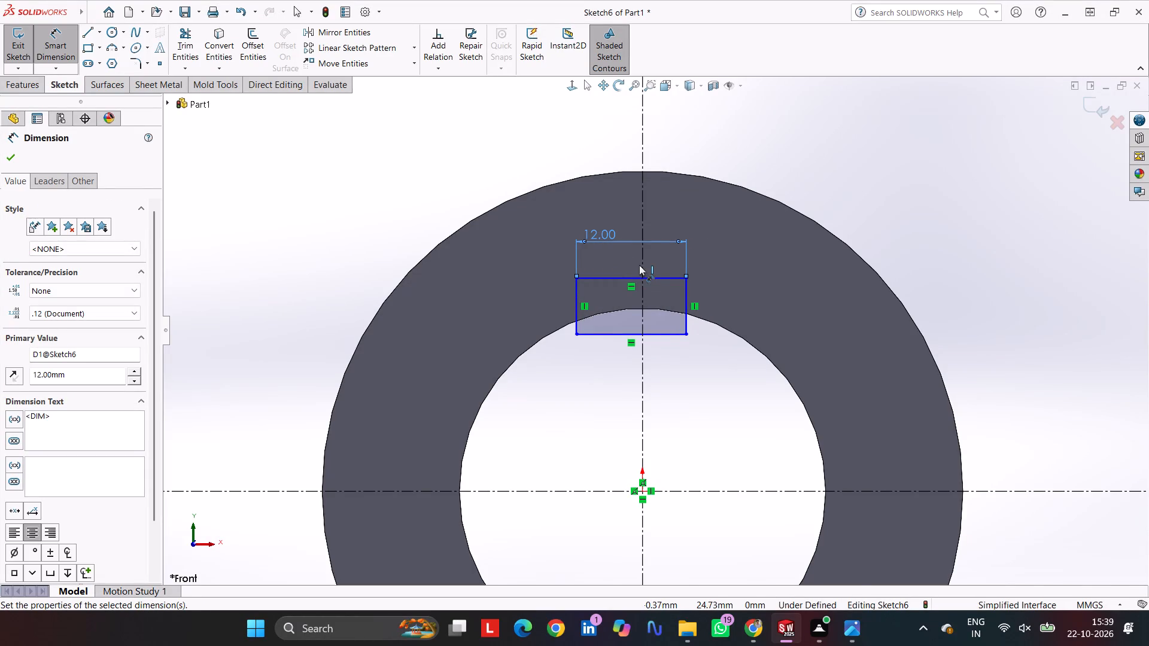
# Dimension the rectangle's left side from the vertical centreline and set the distance to 6 mm.
pyautogui.click(639, 265)
pyautogui.click(576, 294)
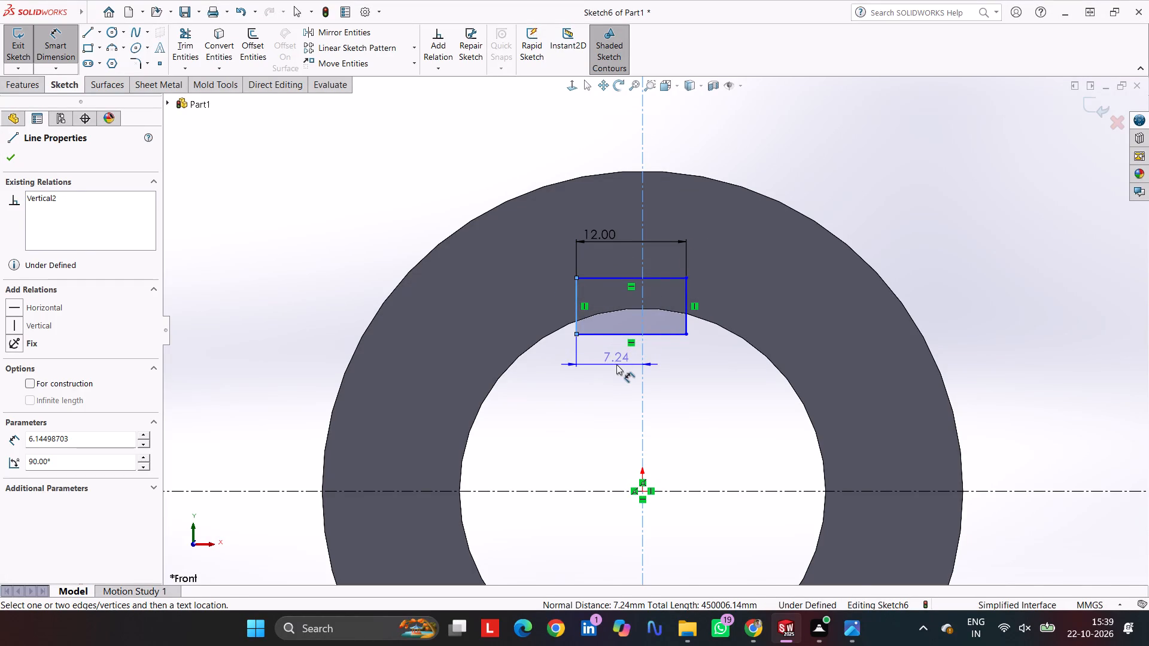
pyautogui.click(616, 364)
pyautogui.press('6')
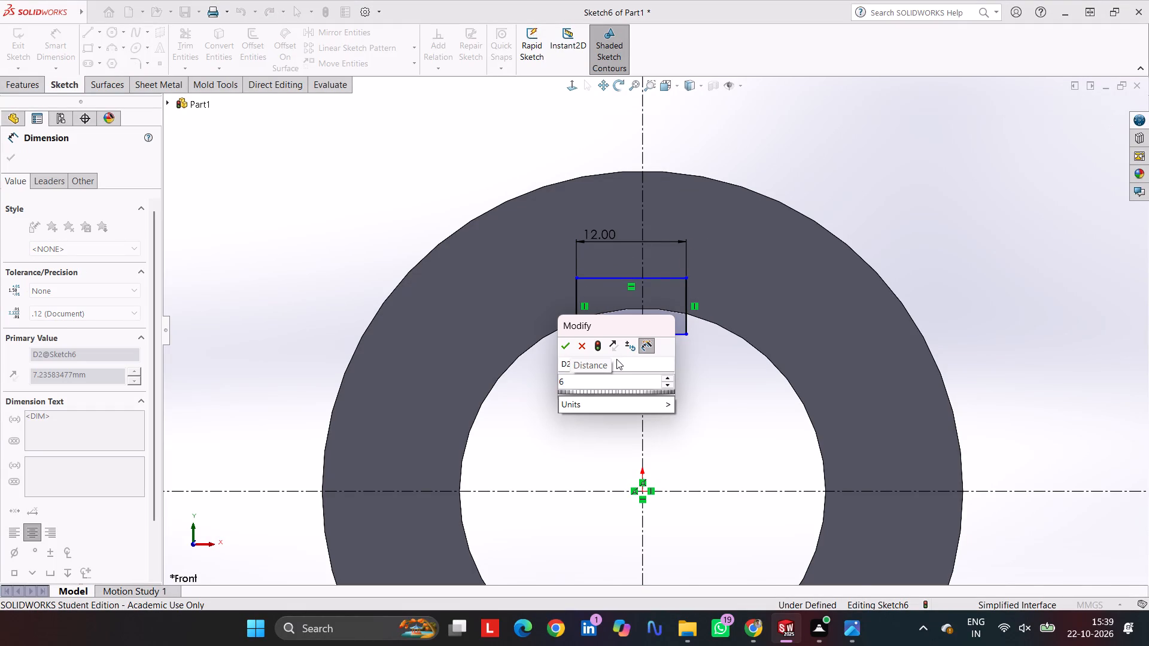
pyautogui.press('Return')
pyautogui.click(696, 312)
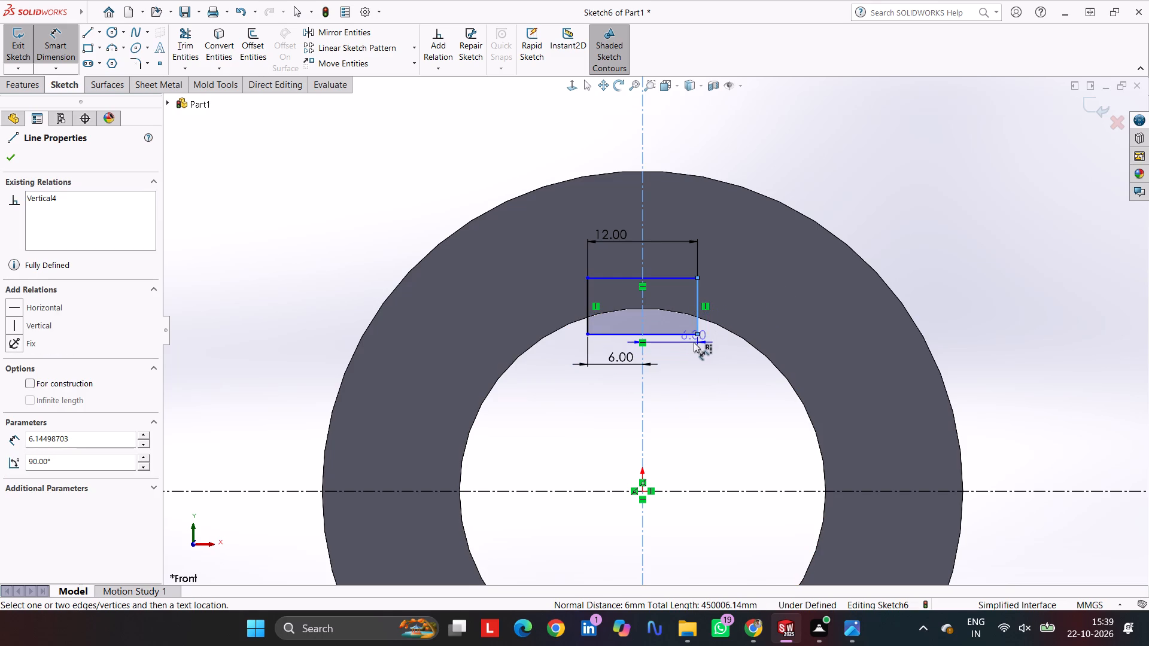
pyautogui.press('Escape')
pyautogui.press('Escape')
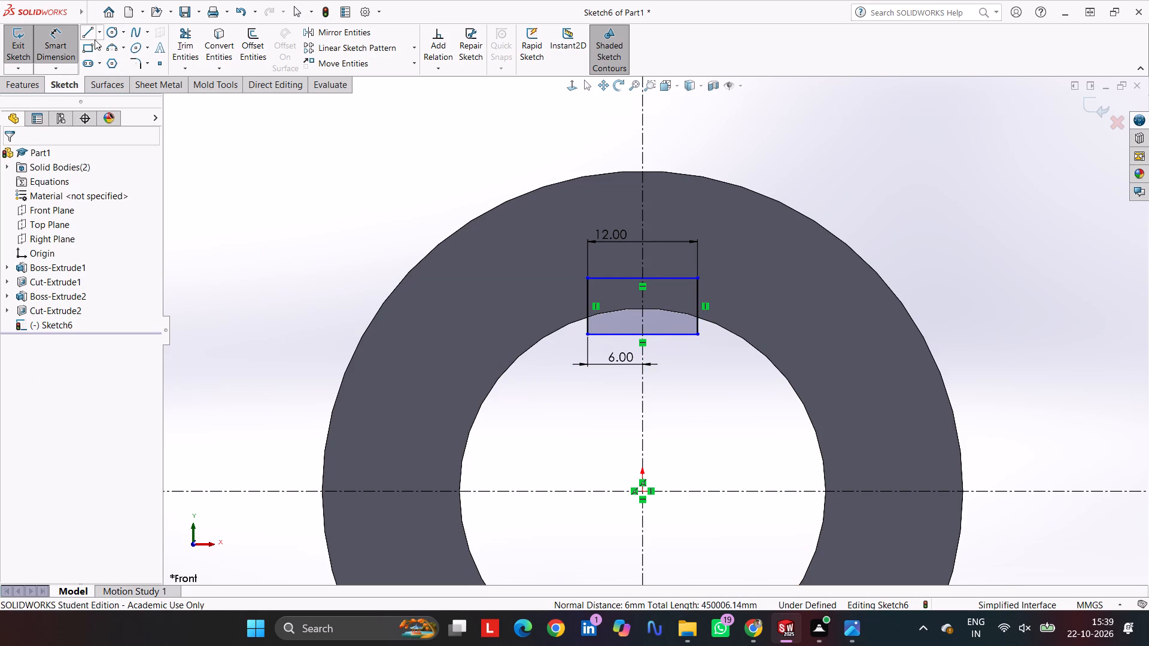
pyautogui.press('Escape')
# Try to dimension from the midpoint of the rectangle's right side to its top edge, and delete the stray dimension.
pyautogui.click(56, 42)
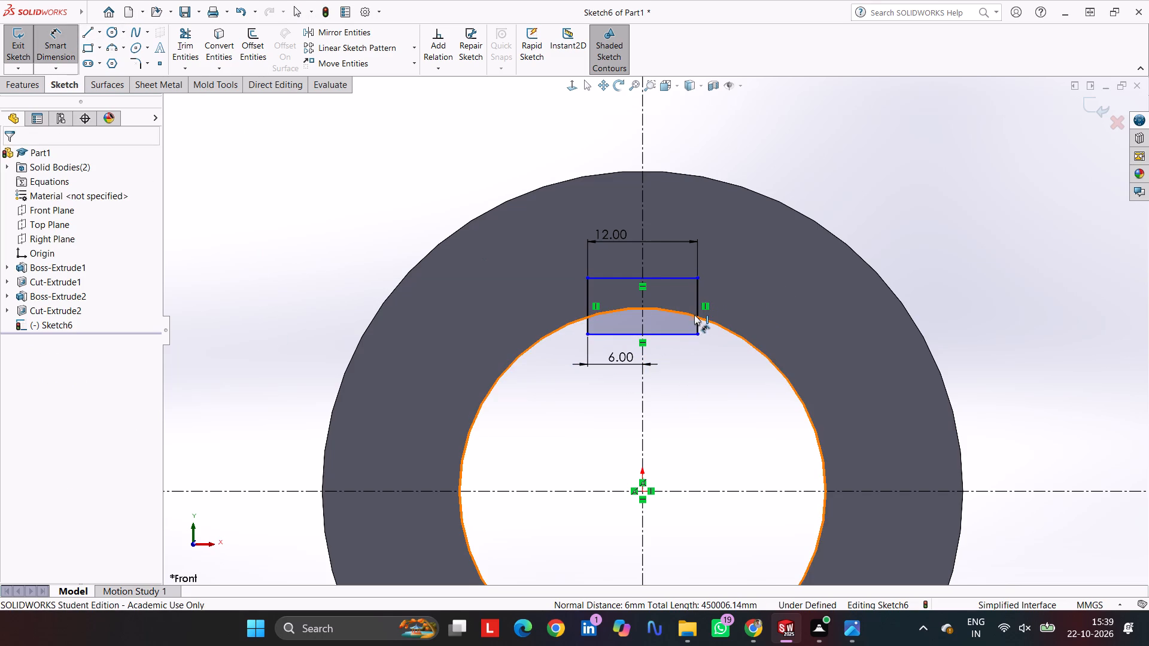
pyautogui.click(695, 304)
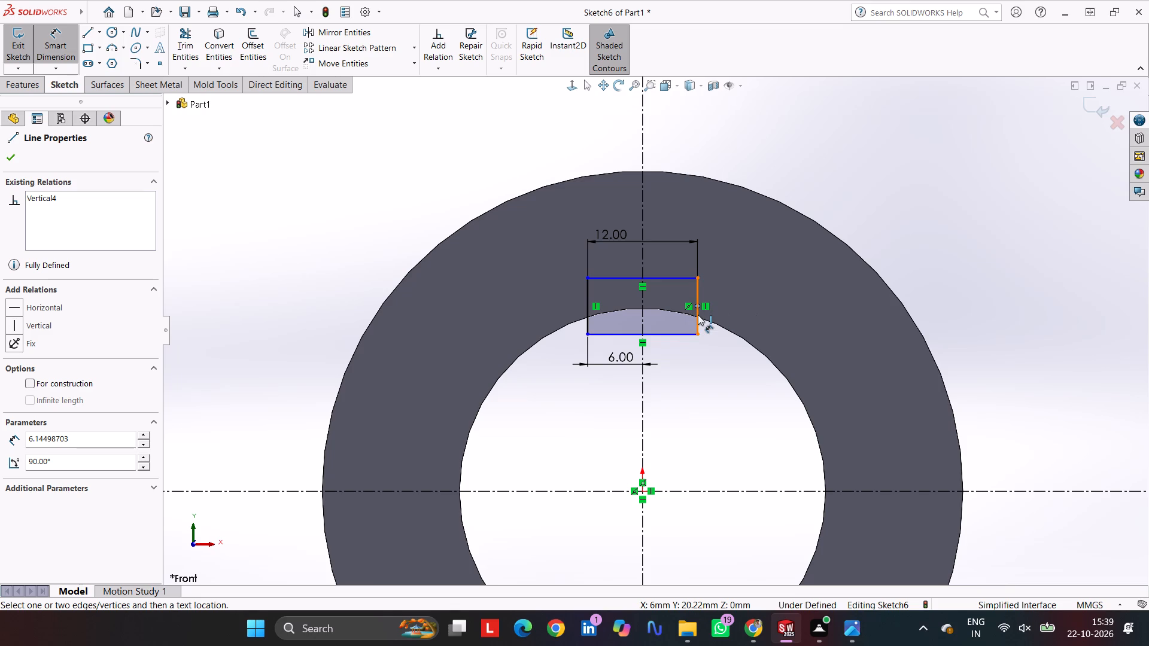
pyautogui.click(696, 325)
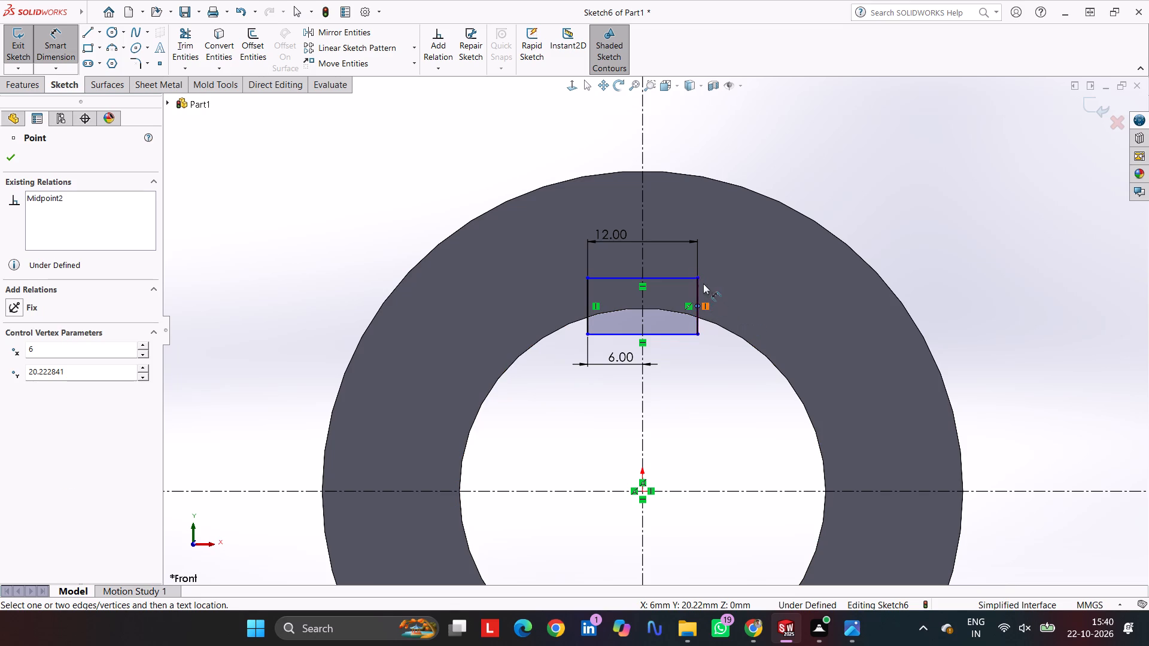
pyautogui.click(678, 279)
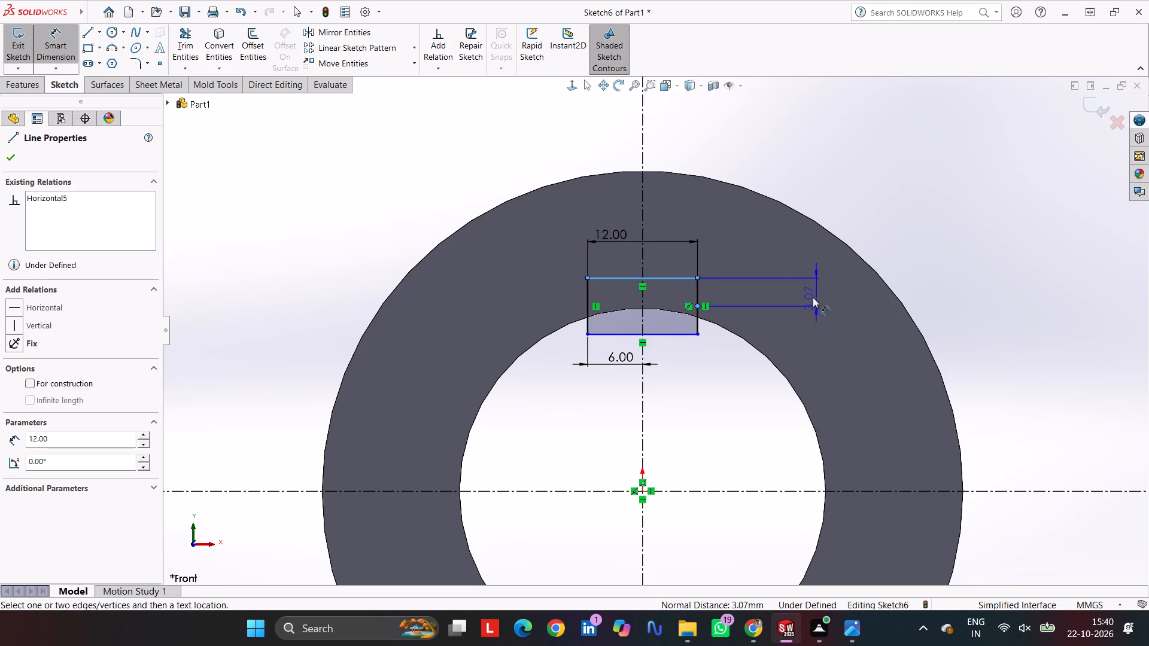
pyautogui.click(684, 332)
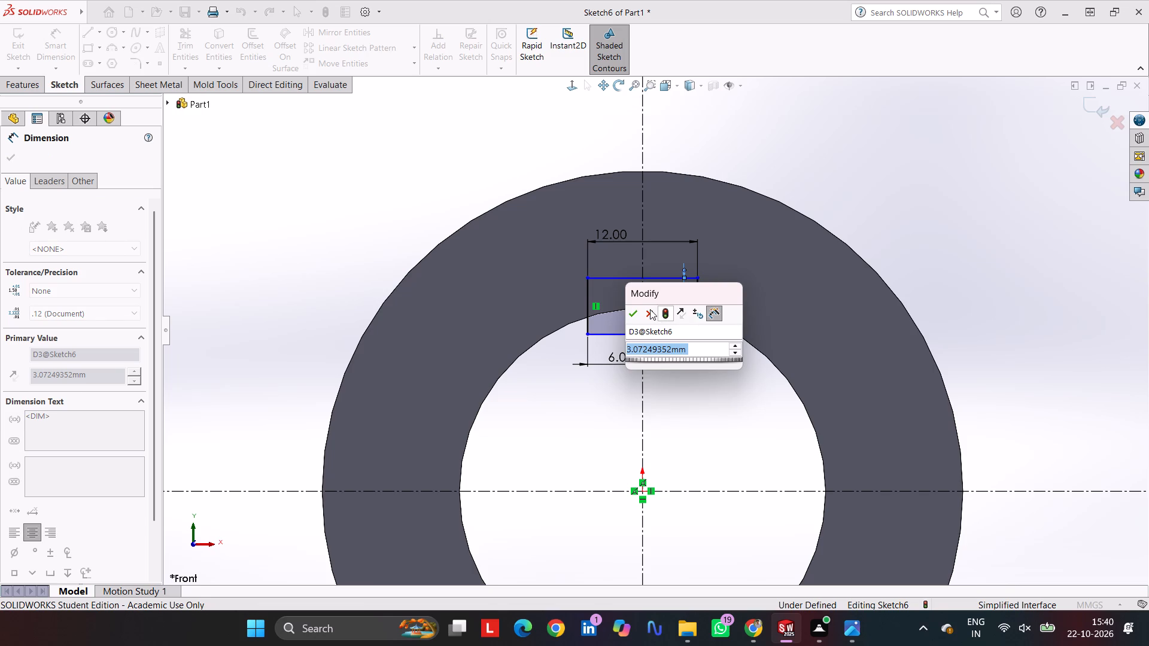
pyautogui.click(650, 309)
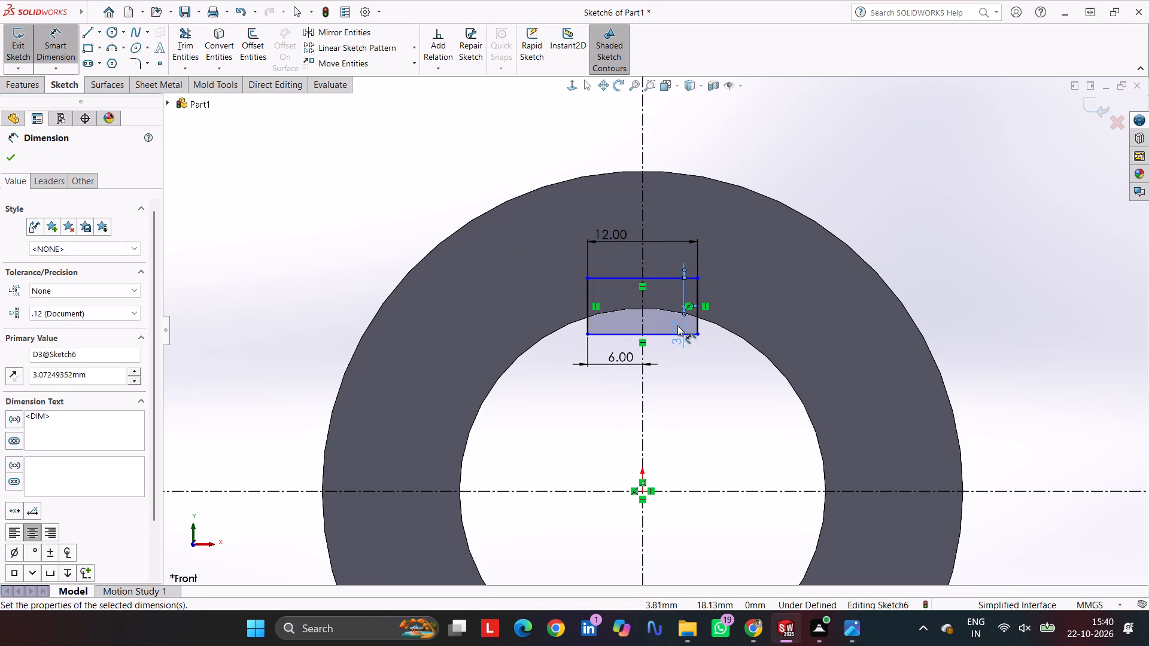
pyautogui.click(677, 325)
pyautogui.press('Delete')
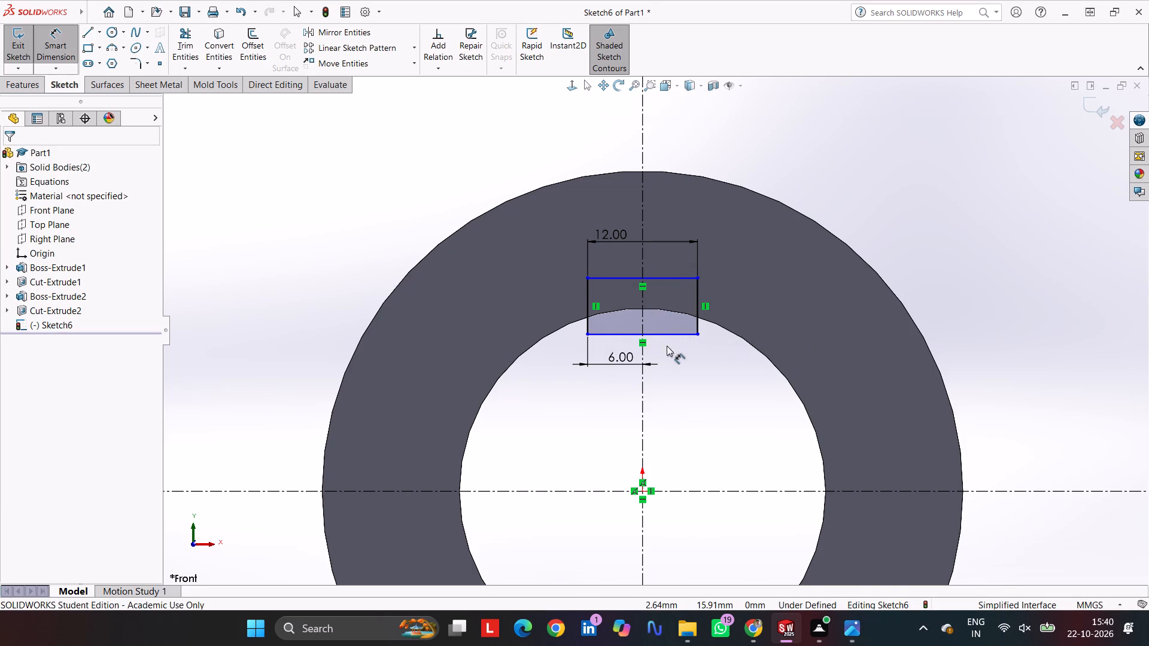
# Dimension between the rectangle's bottom and top edges and set the height to 4 mm.
pyautogui.click(670, 336)
pyautogui.click(676, 278)
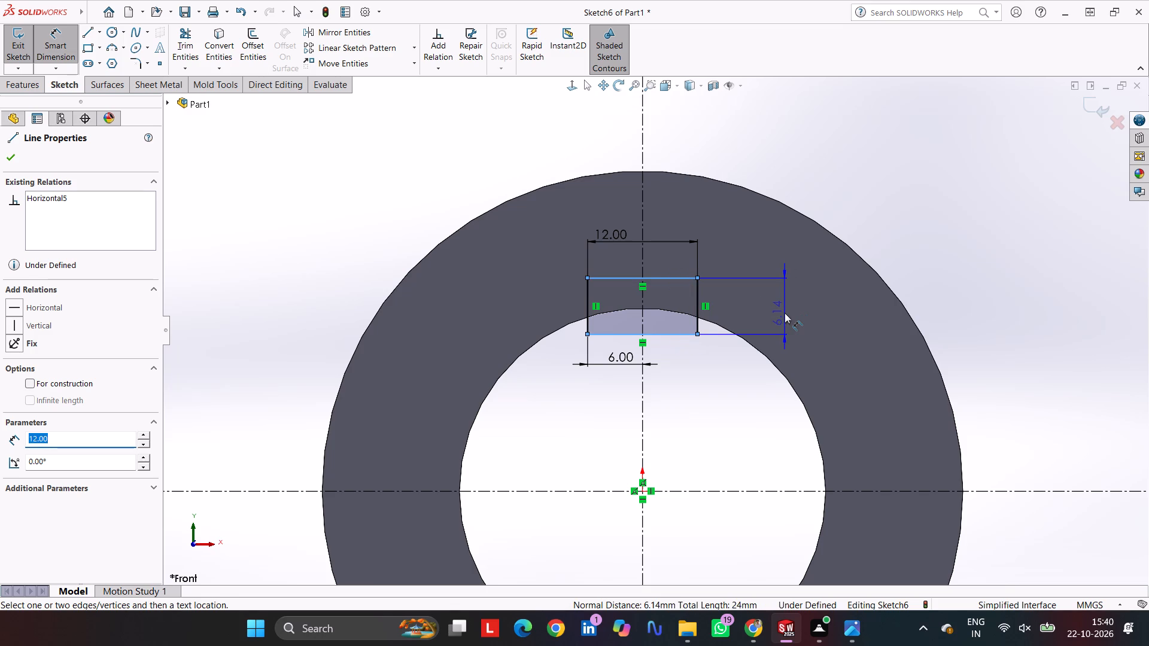
pyautogui.click(785, 313)
pyautogui.press('4')
pyautogui.press('Return')
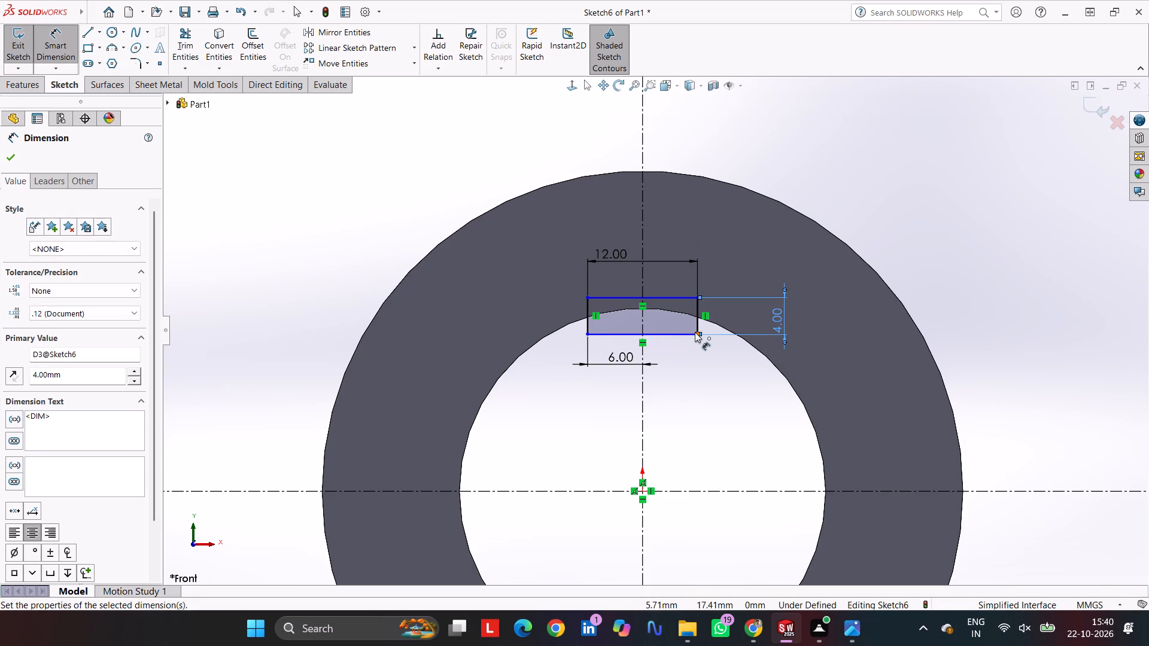
pyautogui.press('Escape')
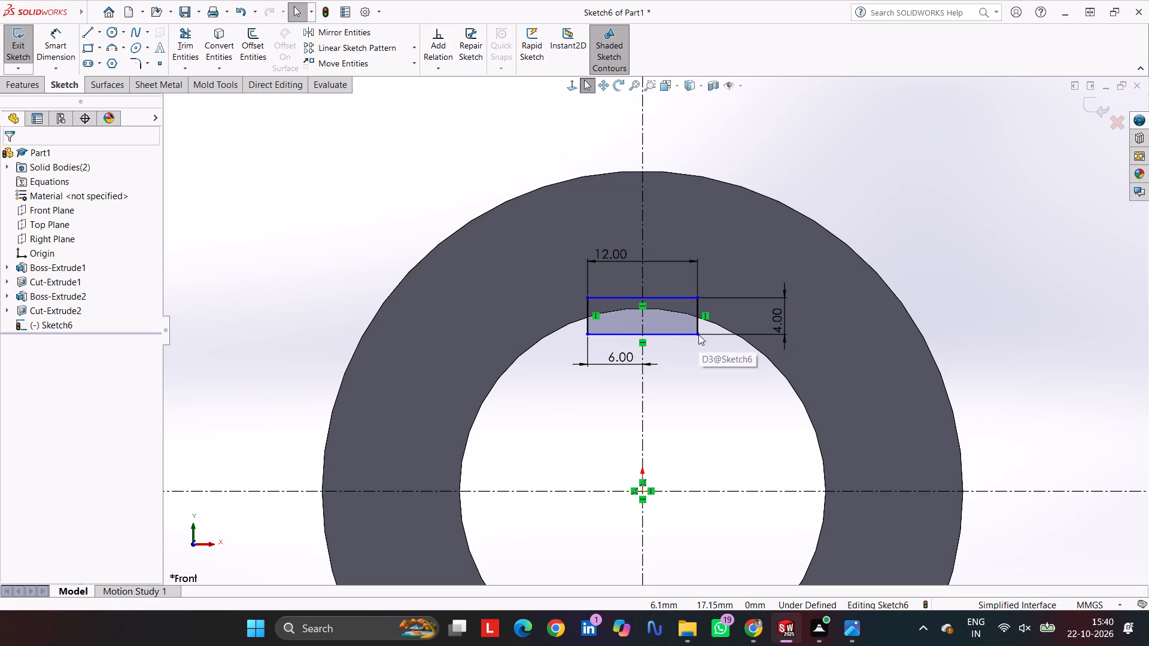
pyautogui.press('Escape')
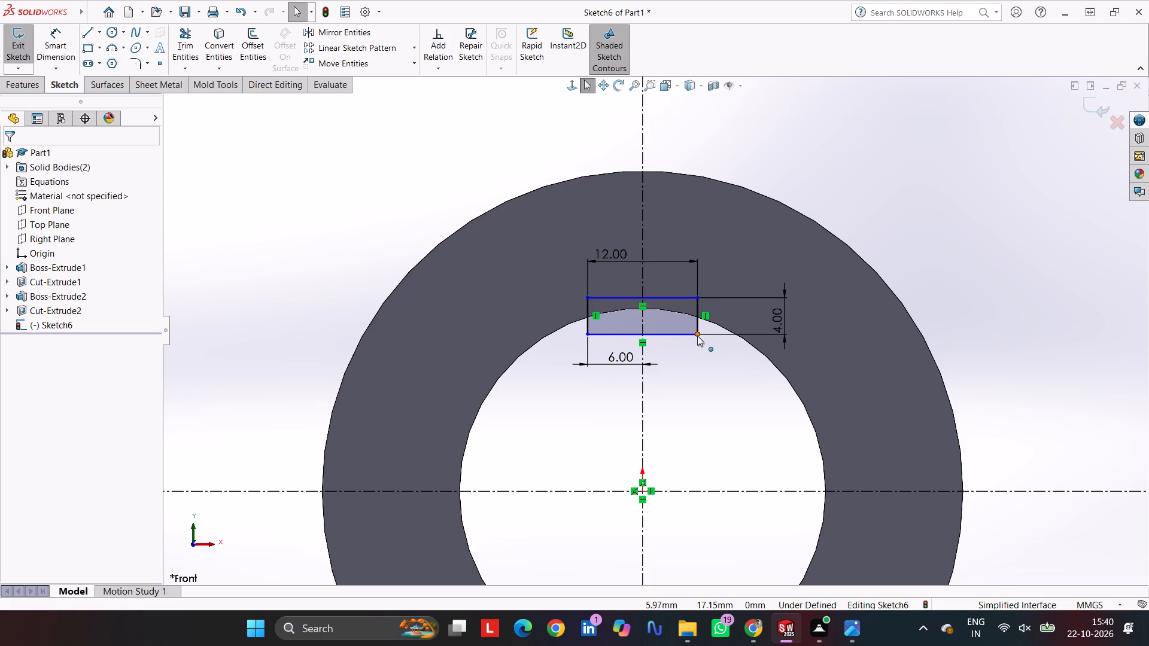
# Make the rectangle's lower-right corner coincident with the circular edge of the hub bore.
pyautogui.click(697, 336)
pyautogui.keyDown('ctrl'); pyautogui.click(712, 322); pyautogui.keyUp('ctrl')
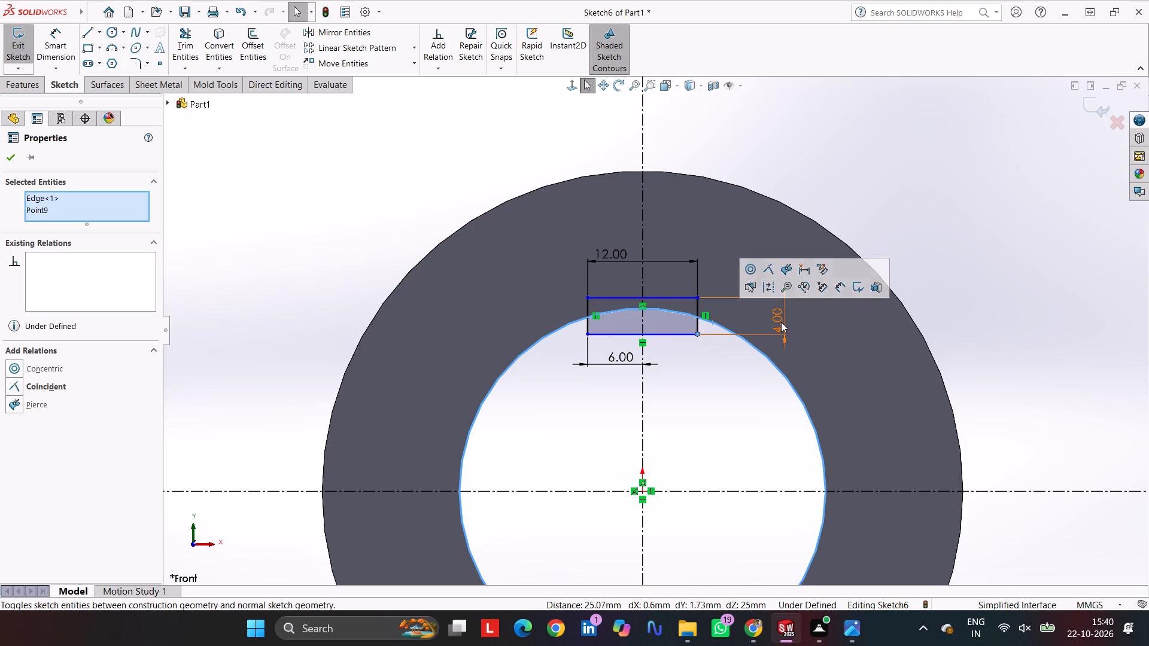
pyautogui.click(768, 270)
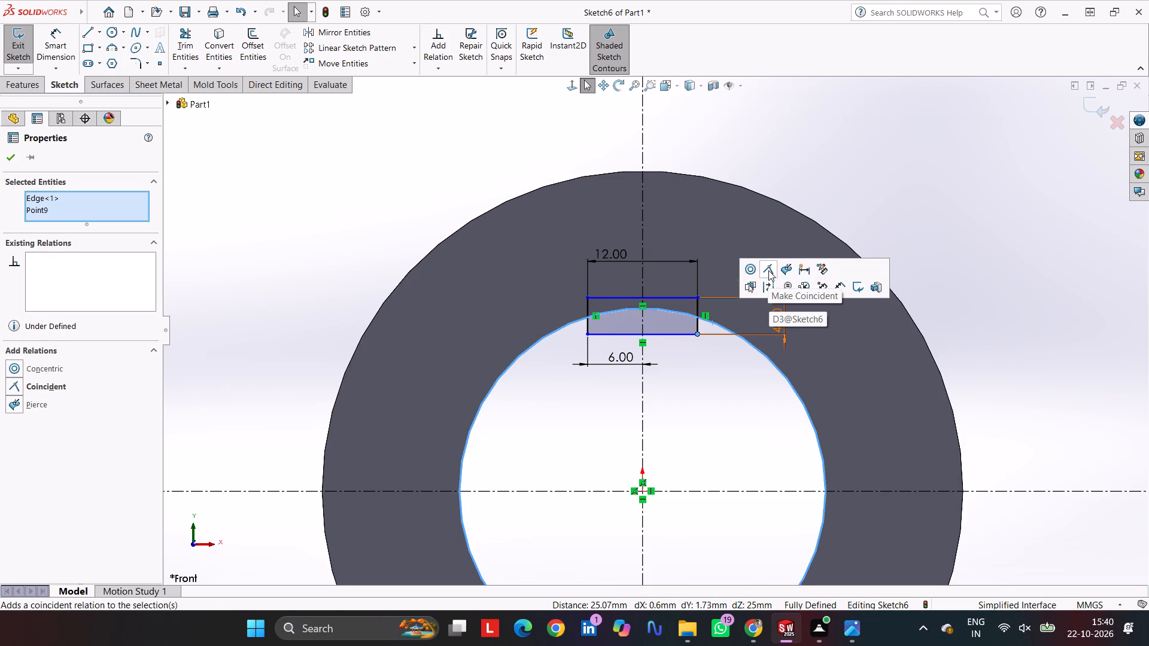
# Cut-extrude the keyway rectangle through the hub with a Mid Plane depth of 50 mm.
pyautogui.click(821, 192)
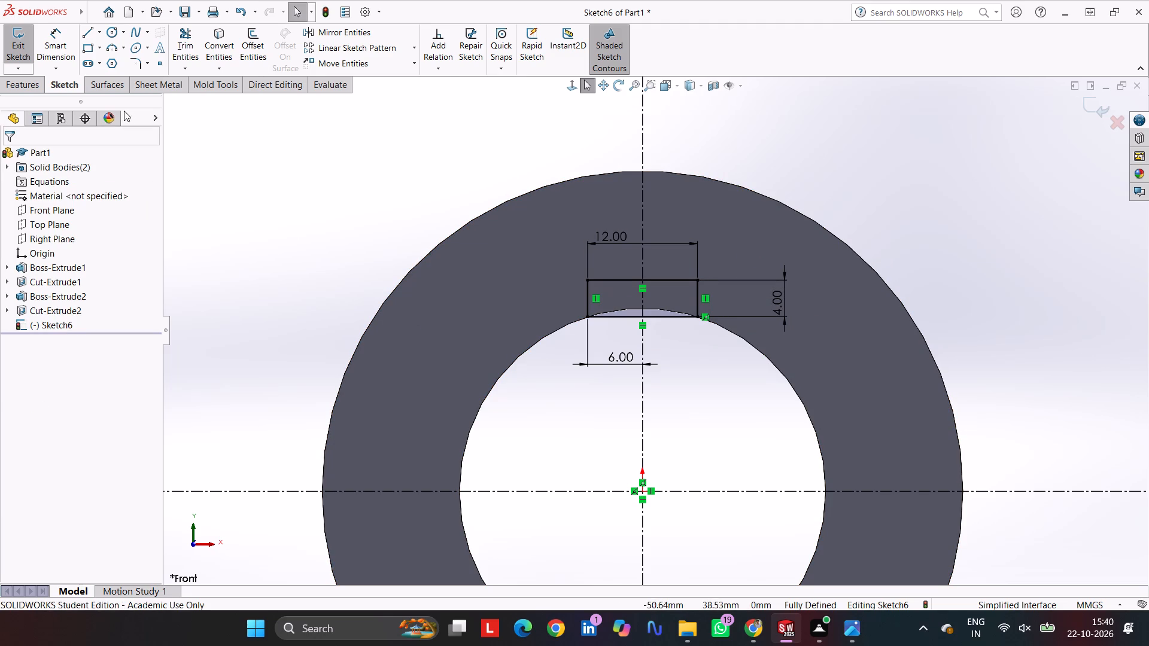
pyautogui.click(22, 89)
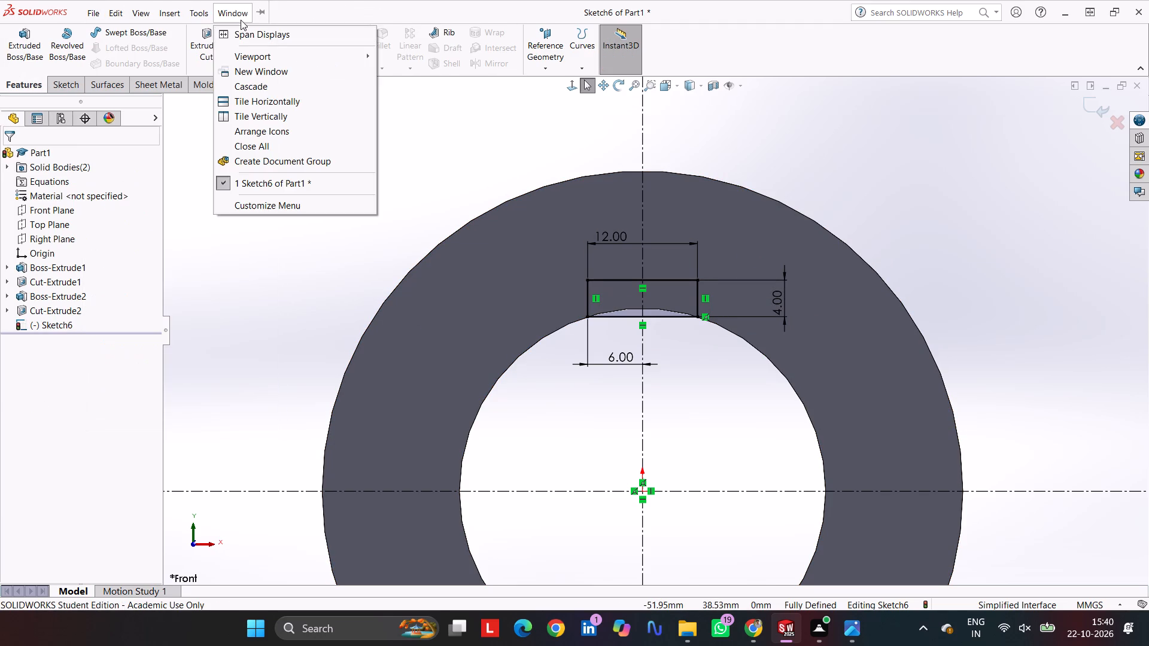
pyautogui.click(201, 33)
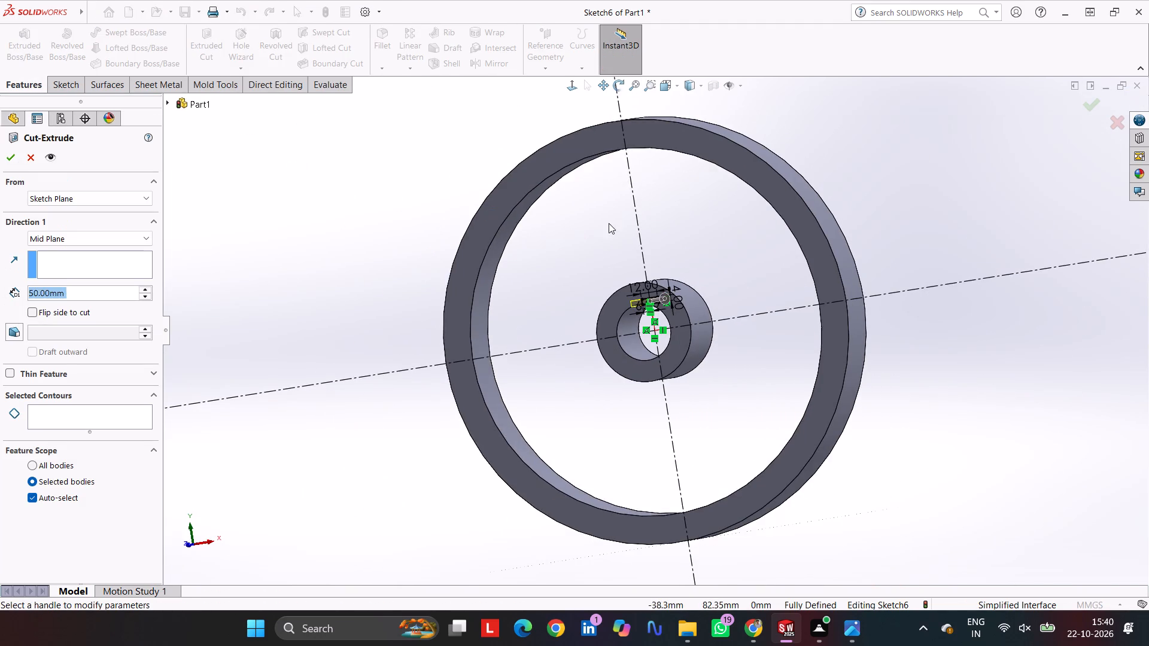
pyautogui.moveTo(650, 211); pyautogui.dragTo(710, 367, button='middle')
pyautogui.press('Return')
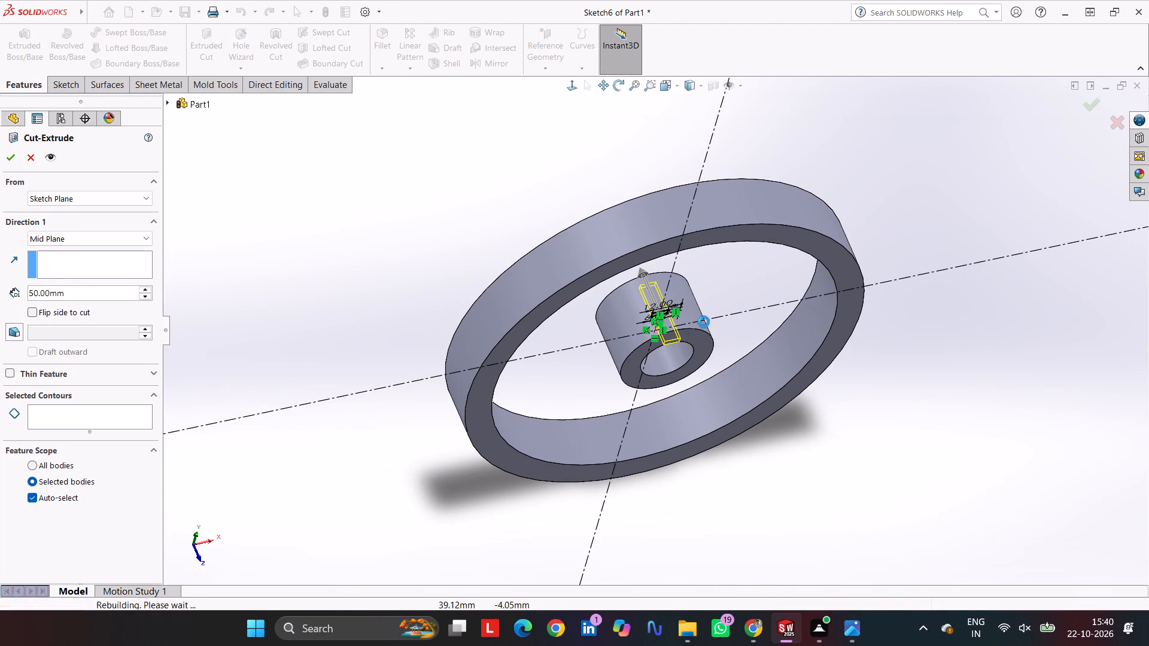
pyautogui.click(876, 141)
# Sketch three origin-centred circles on the Front Plane: on the hub's outer edge, on the rim's inner edge, and one between about 132 mm in diameter.
pyautogui.moveTo(887, 159); pyautogui.dragTo(939, 345, button='middle')
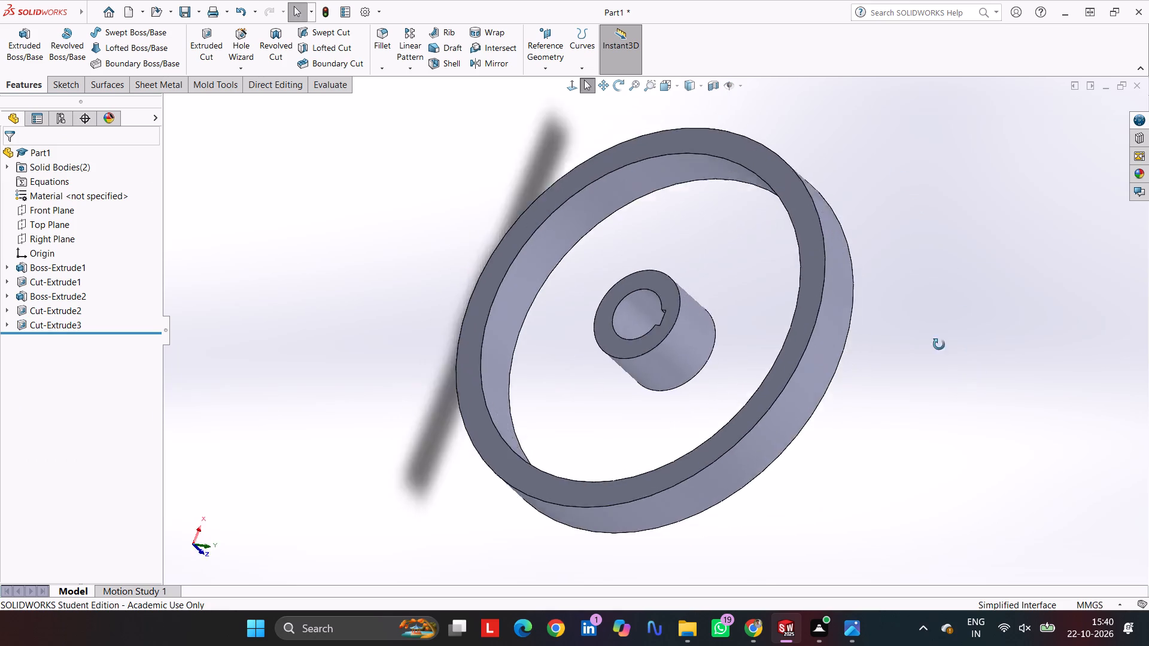
pyautogui.moveTo(939, 345); pyautogui.dragTo(871, 235, button='middle')
pyautogui.hotkey('ctrl', '1')
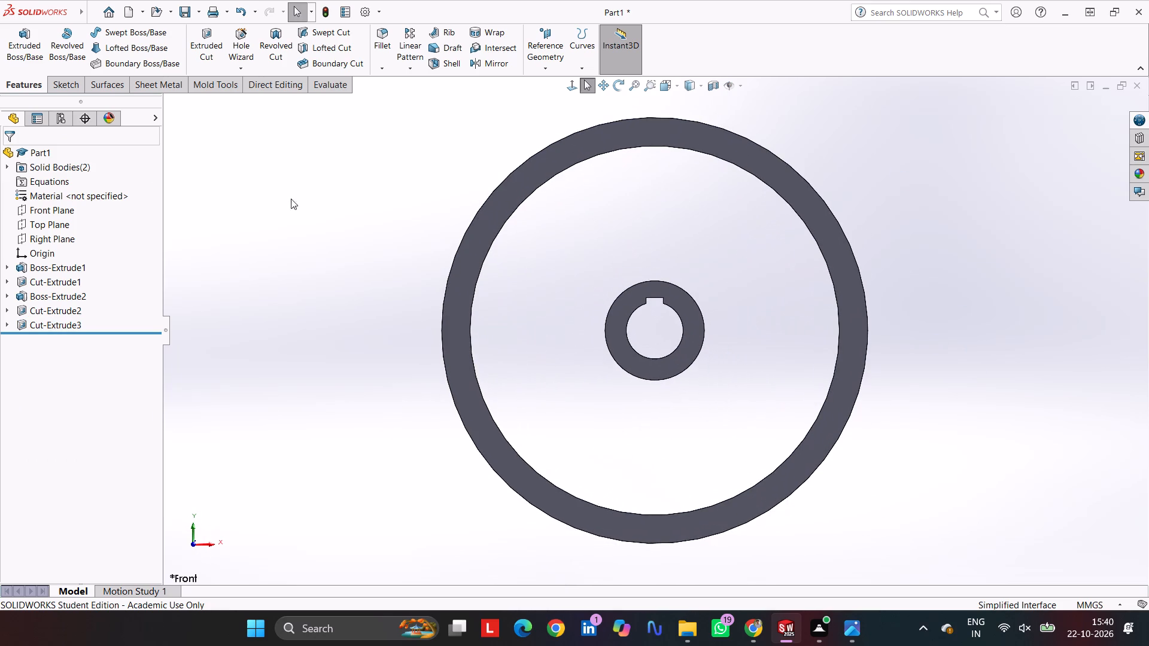
pyautogui.click(56, 214)
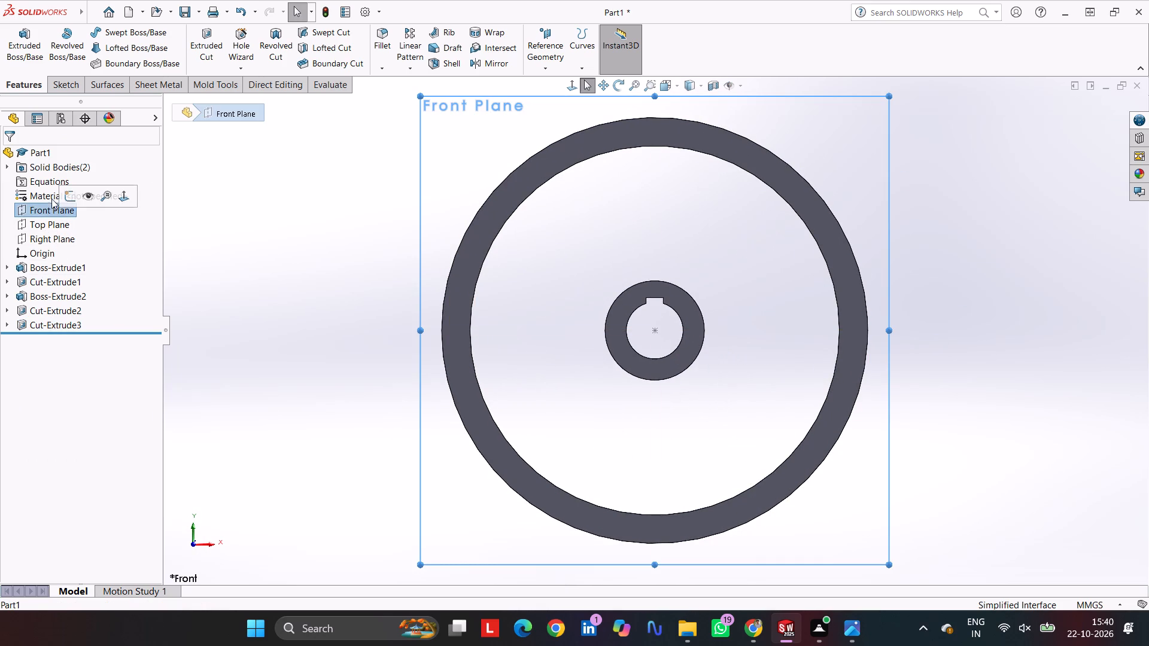
pyautogui.click(60, 88)
pyautogui.click(23, 35)
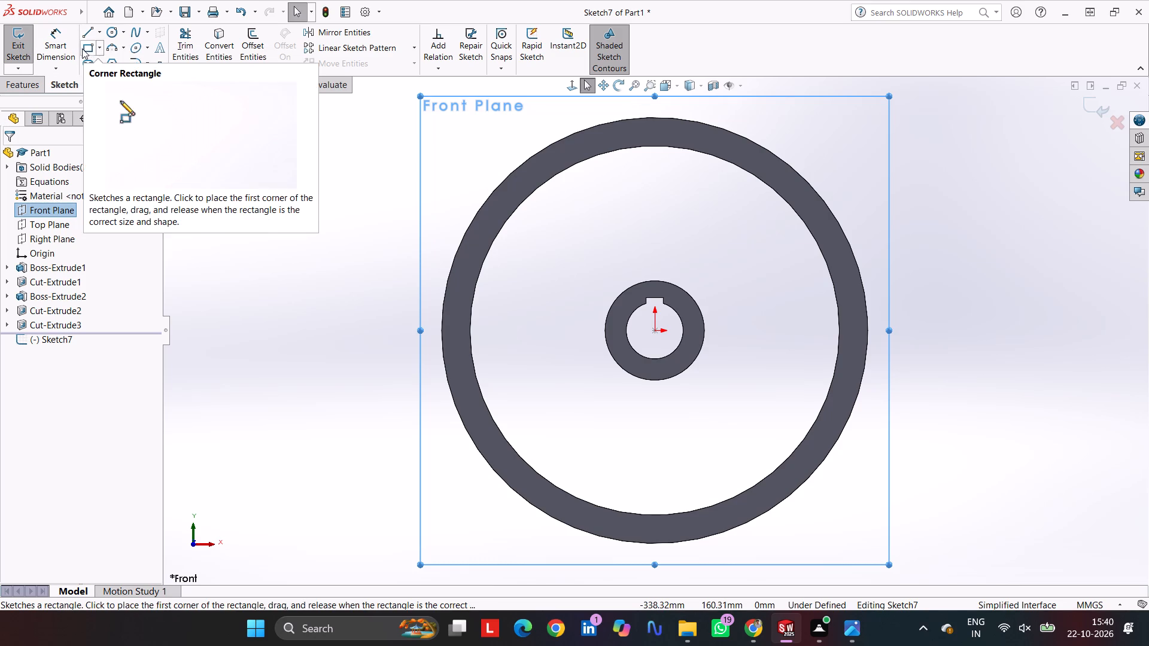
pyautogui.click(113, 31)
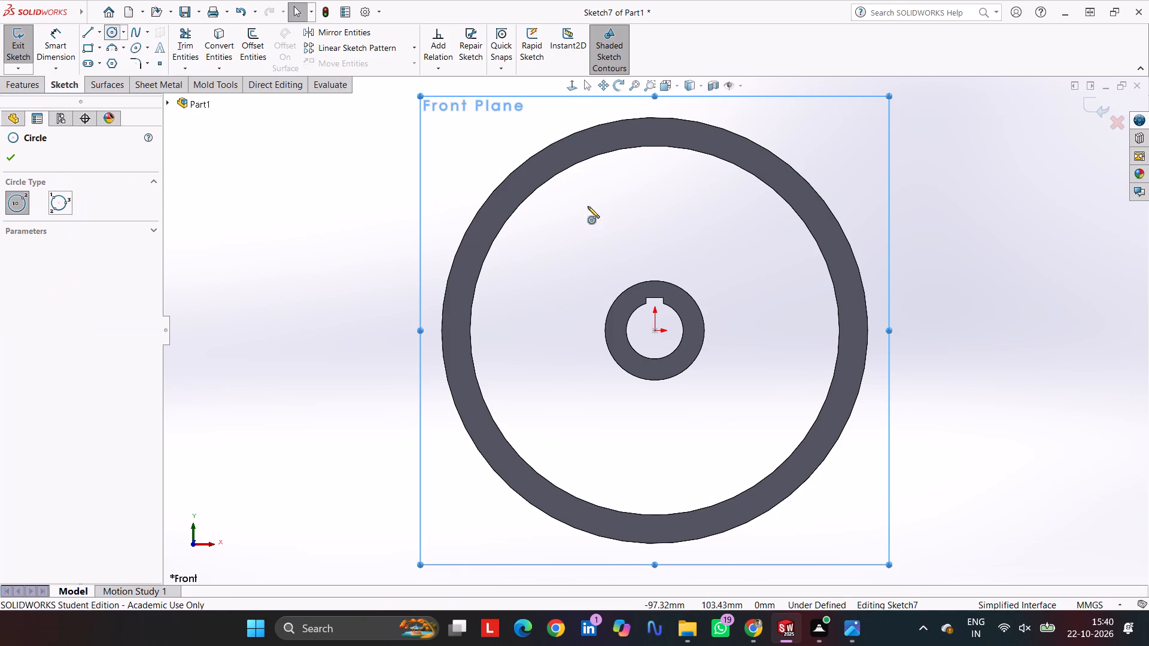
pyautogui.click(655, 333)
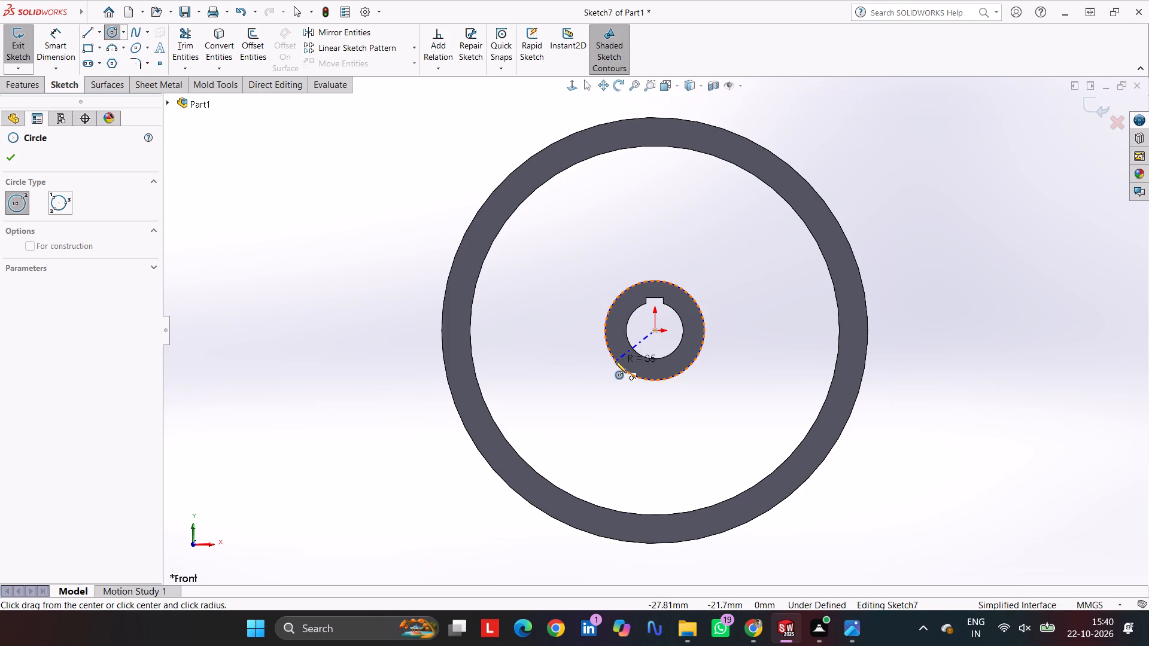
pyautogui.click(615, 361)
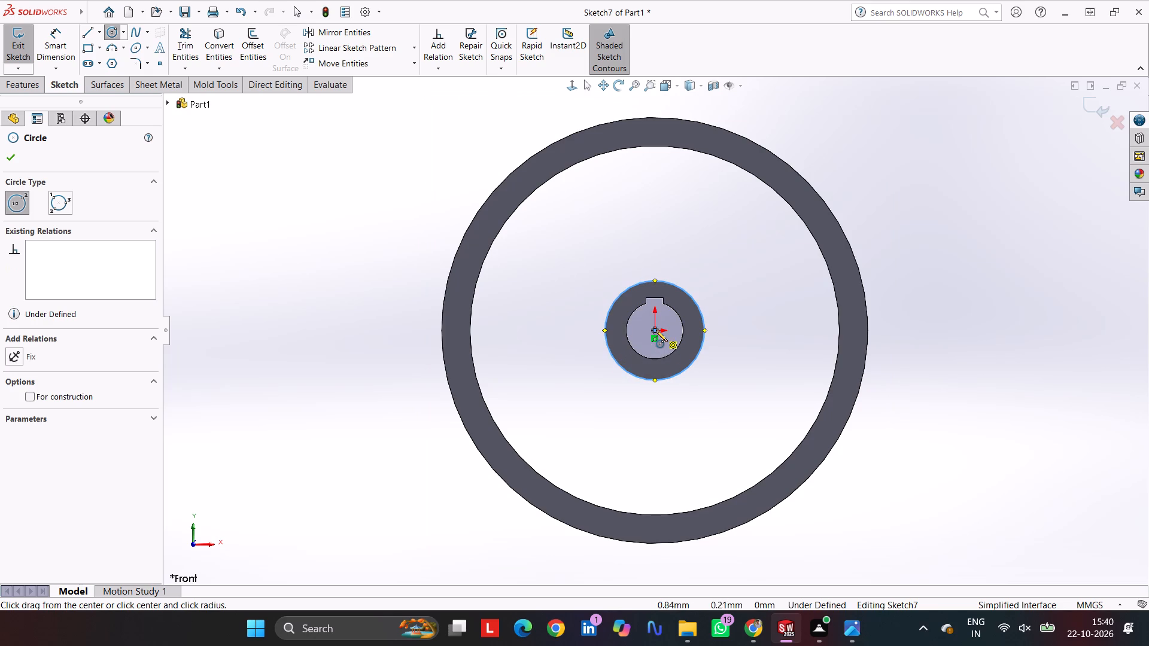
pyautogui.click(656, 330)
pyautogui.click(477, 376)
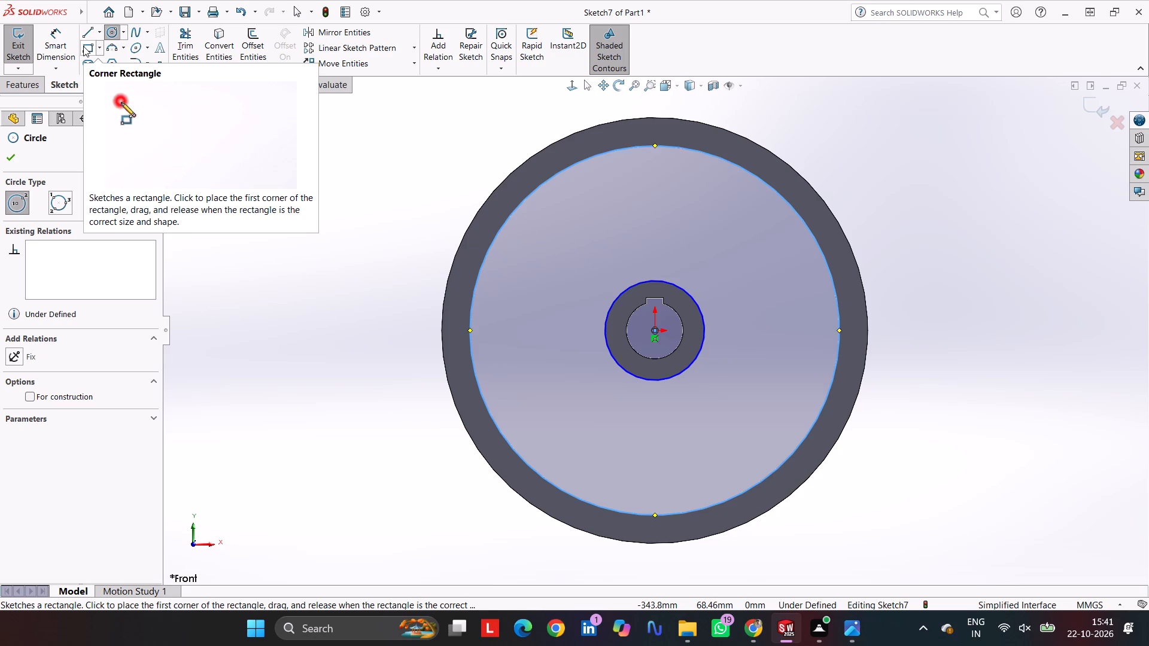
pyautogui.click(655, 331)
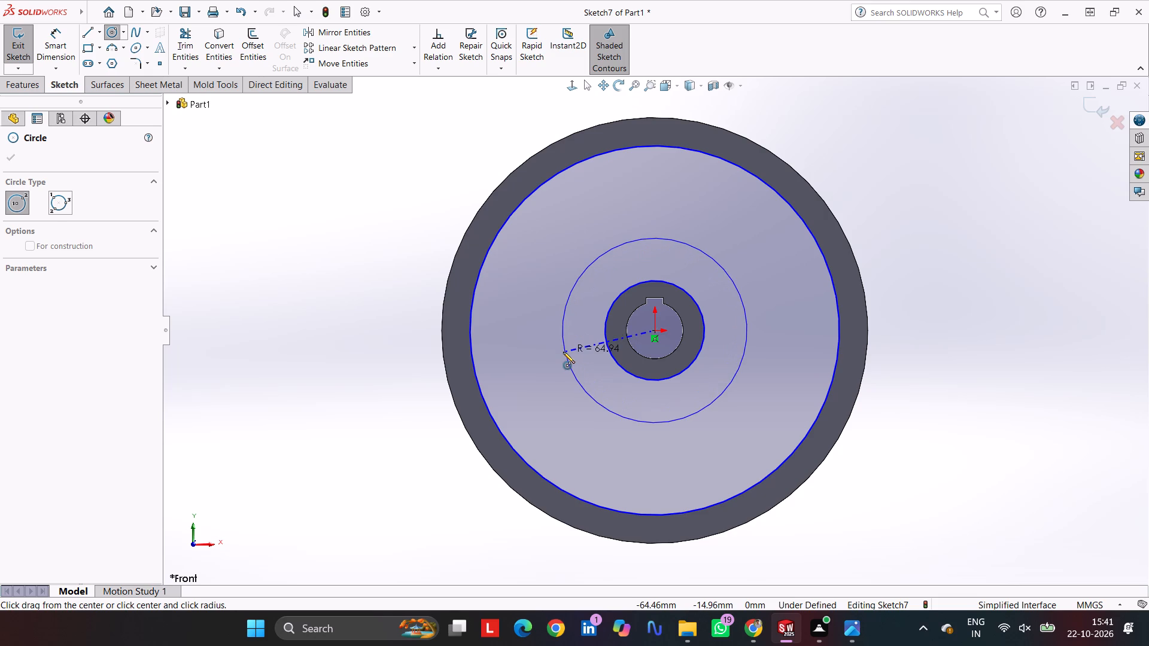
pyautogui.click(563, 352)
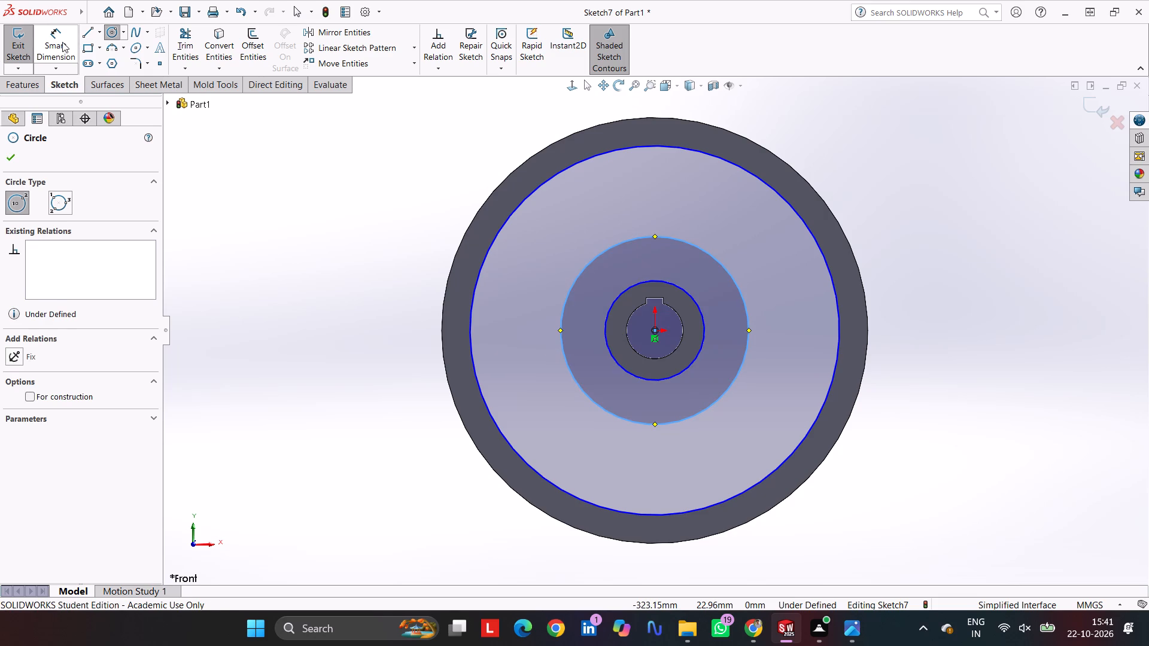
# Dimension the intermediate circle between hub and rim and set its diameter to 70+40 mm.
pyautogui.click(62, 42)
pyautogui.click(567, 290)
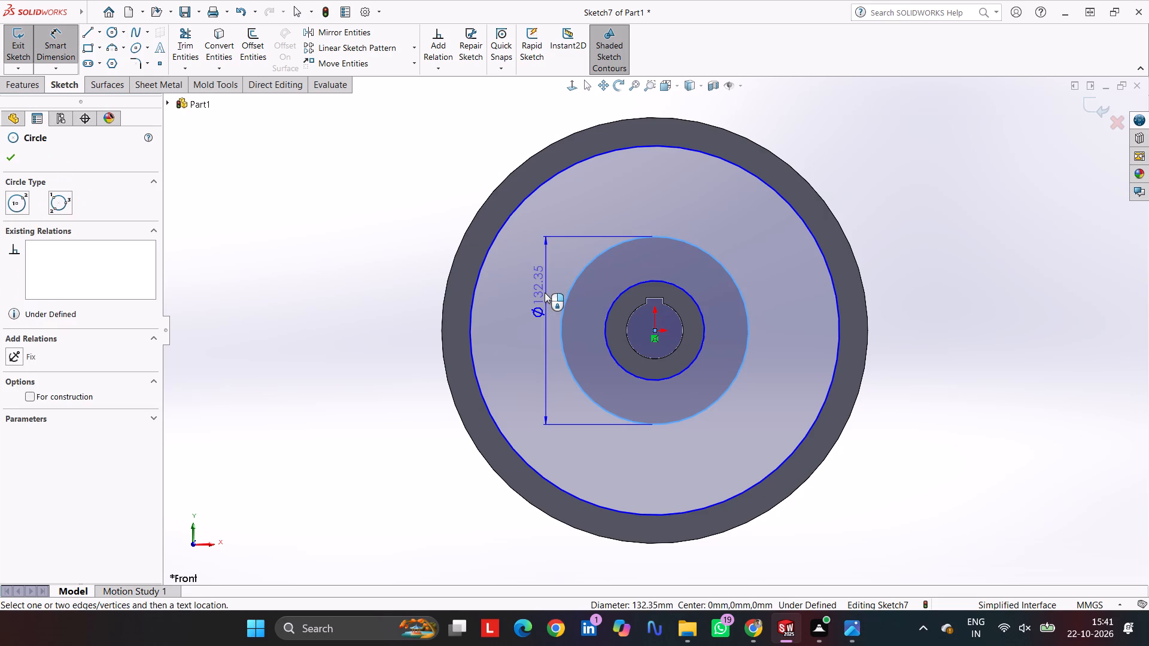
pyautogui.click(545, 292)
pyautogui.write('70=')
pyautogui.write('40')
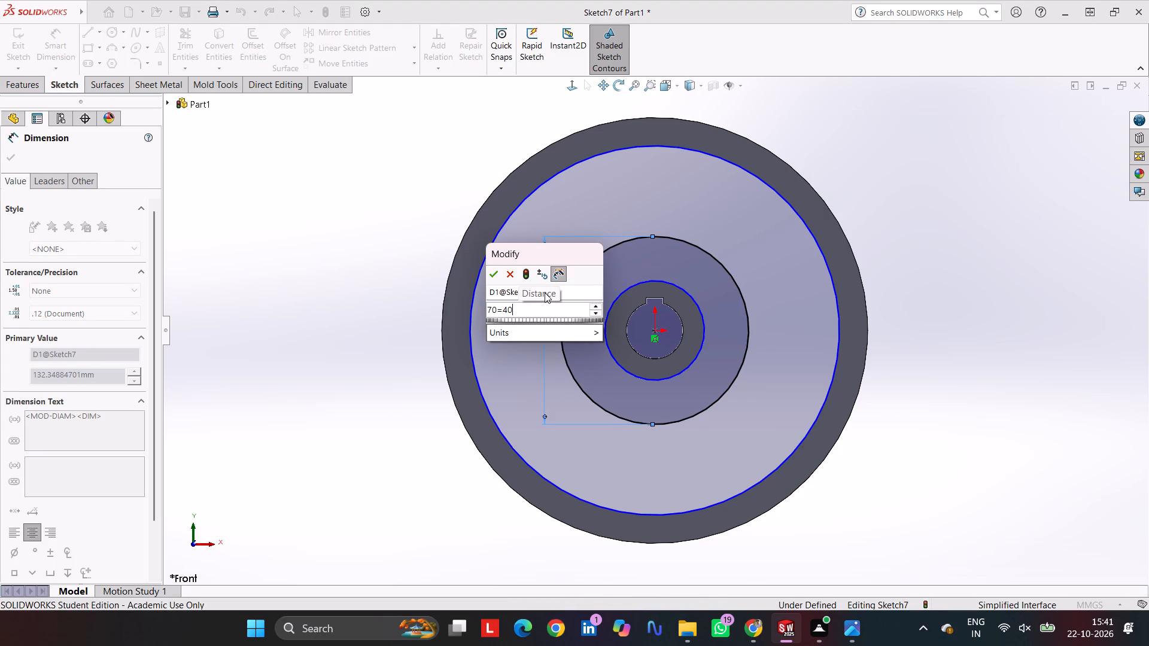
pyautogui.press('=')
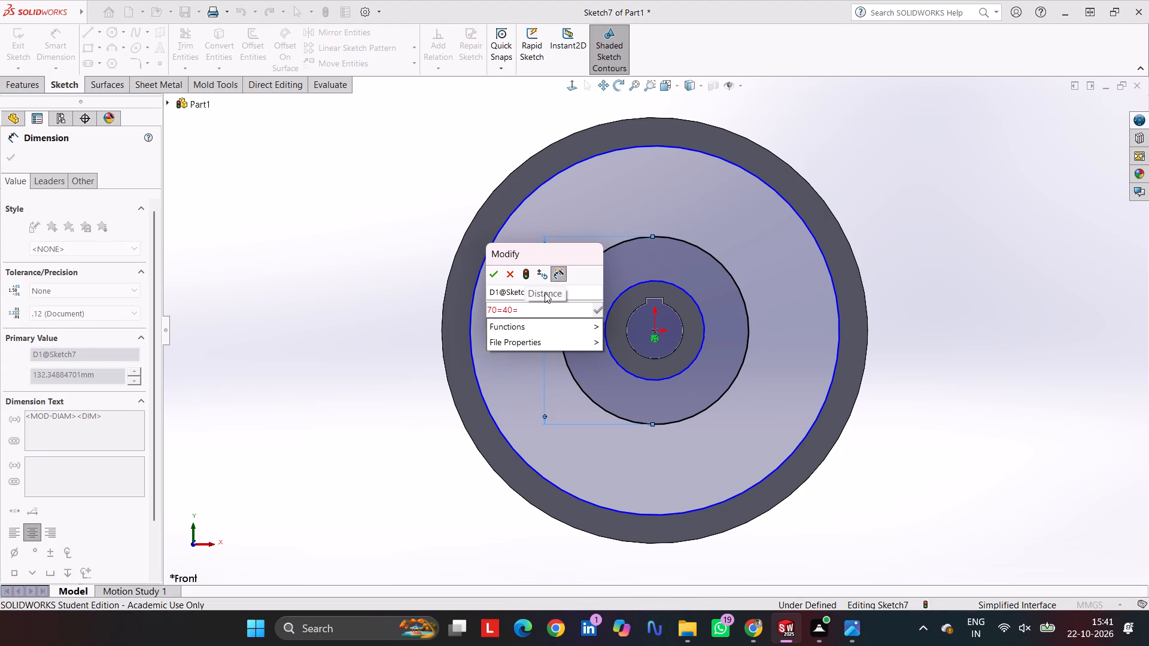
pyautogui.press('BackSpace')
pyautogui.press('BackSpace')
pyautogui.press('BackSpace')
pyautogui.press('BackSpace')
pyautogui.write('+40')
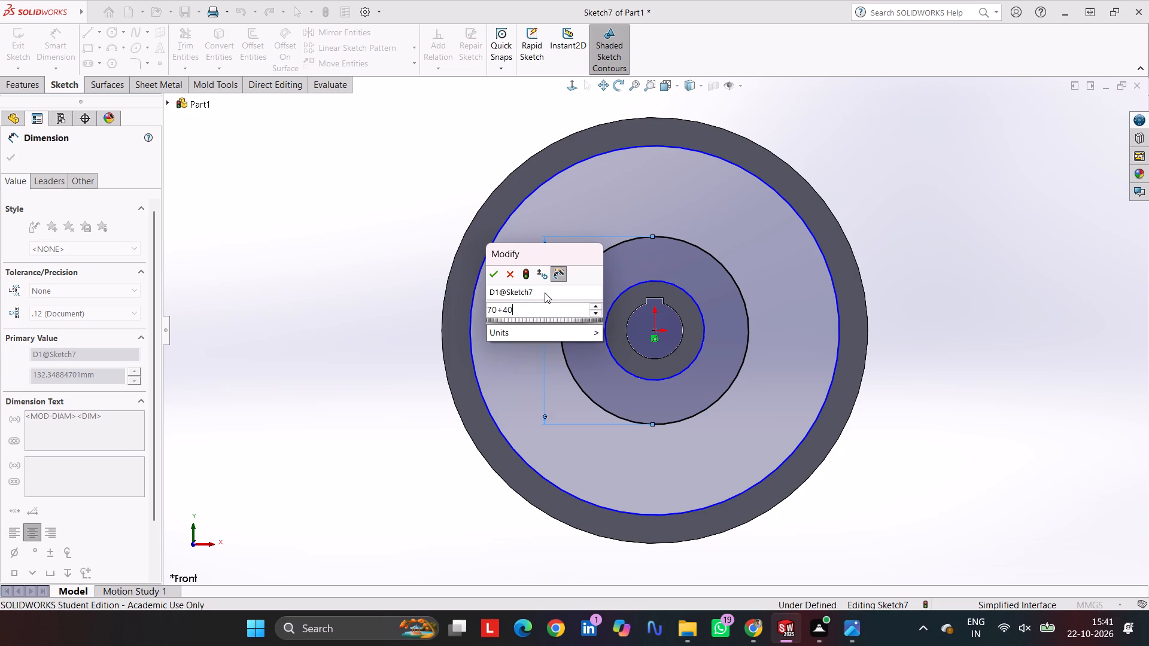
pyautogui.press('Return')
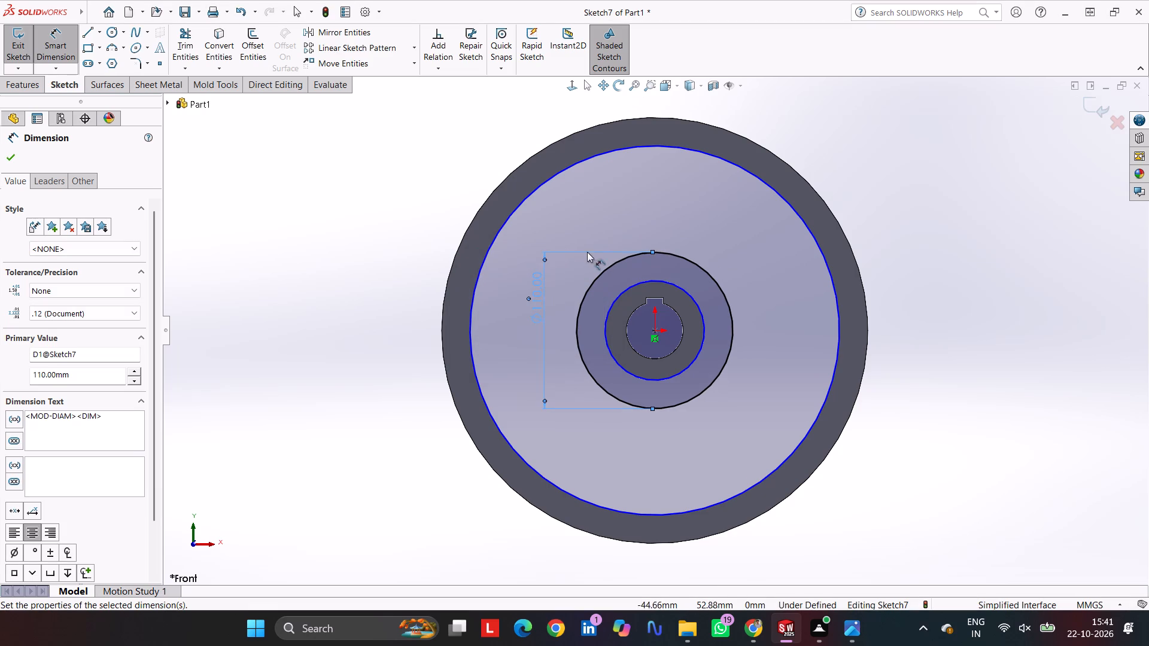
# Dimension the diameter of the large sketch circle on the rim's inner edge at 260 mm.
pyautogui.click(499, 231)
pyautogui.click(352, 309)
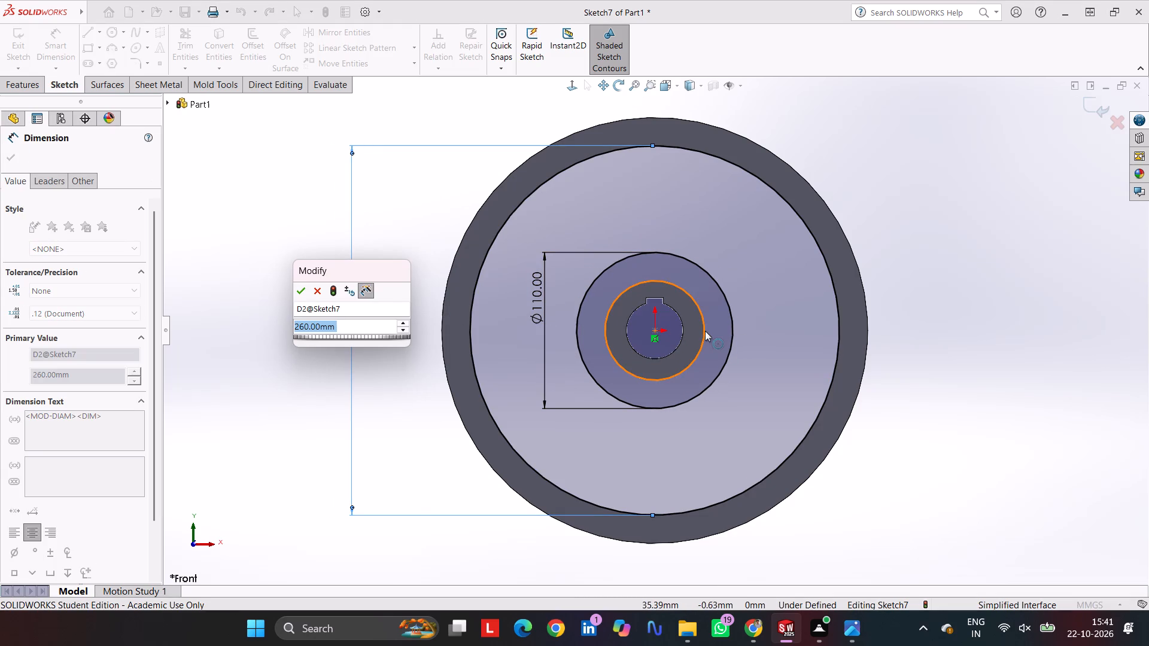
pyautogui.click(702, 331)
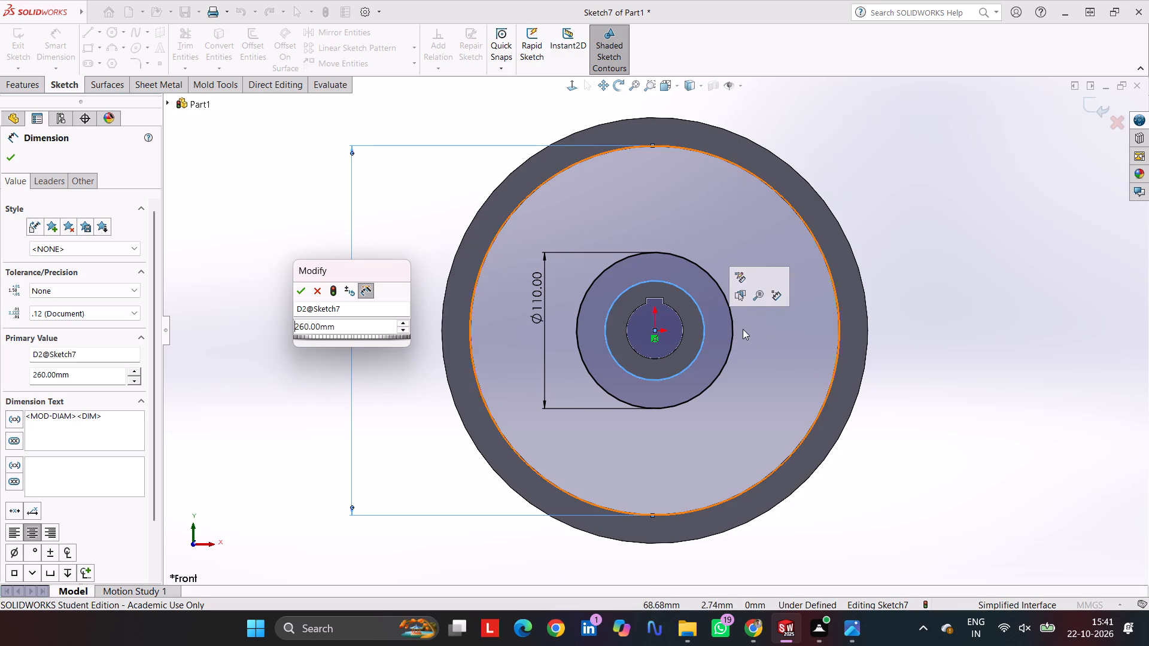
pyautogui.click(743, 329)
pyautogui.click(703, 331)
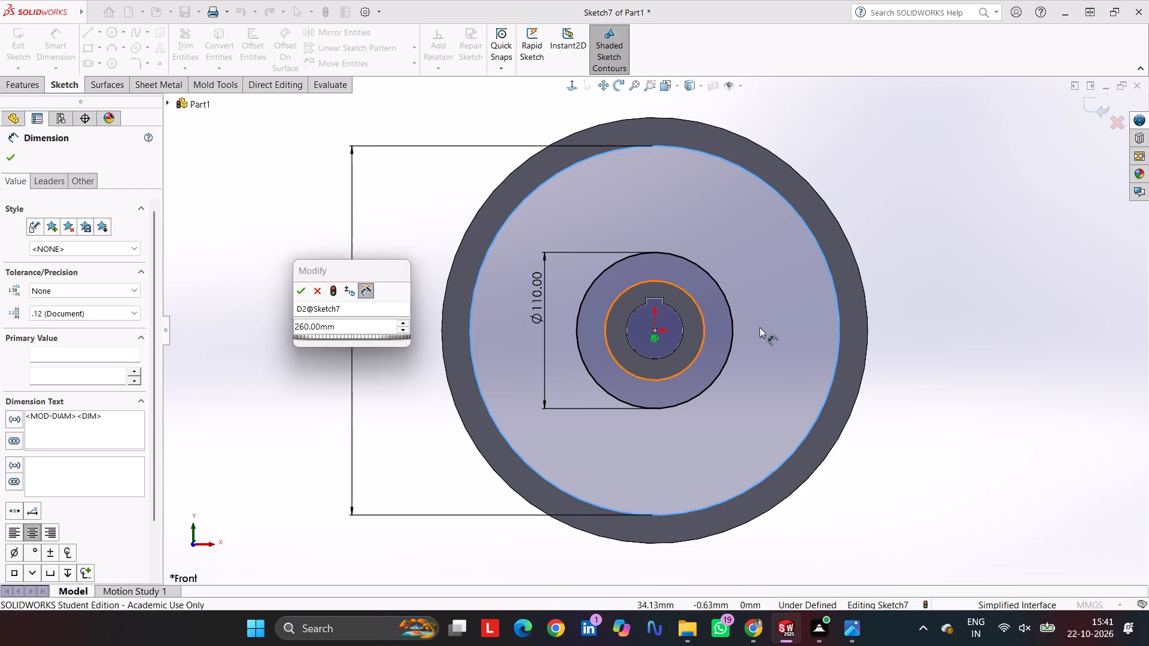
pyautogui.click(12, 159)
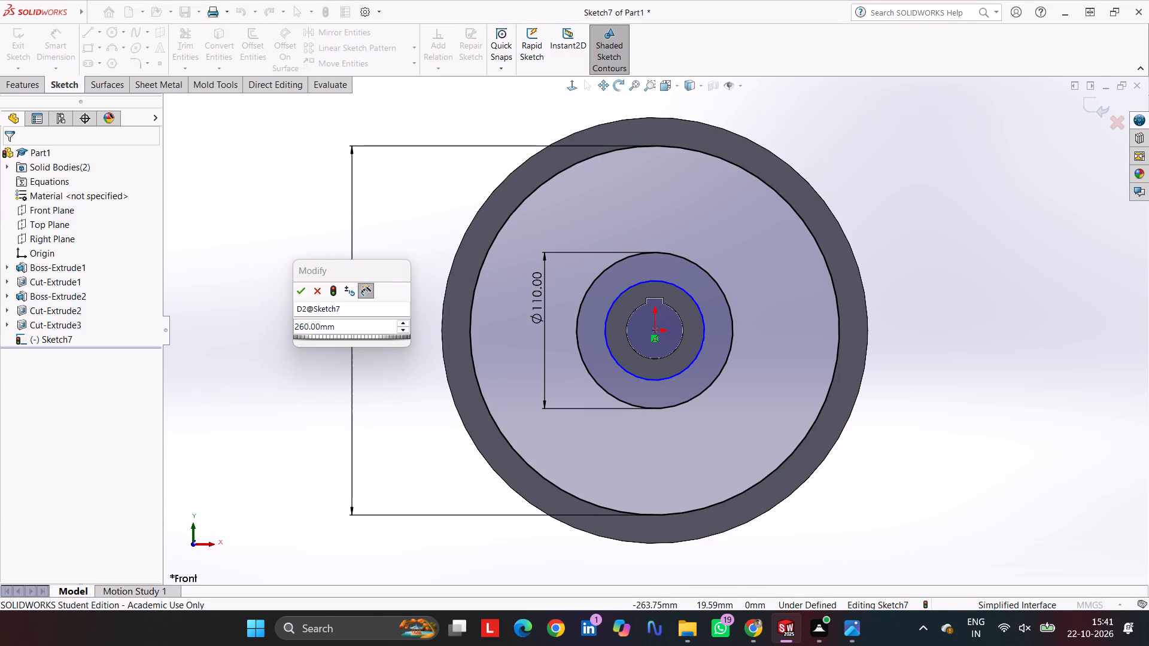
pyautogui.click(294, 290)
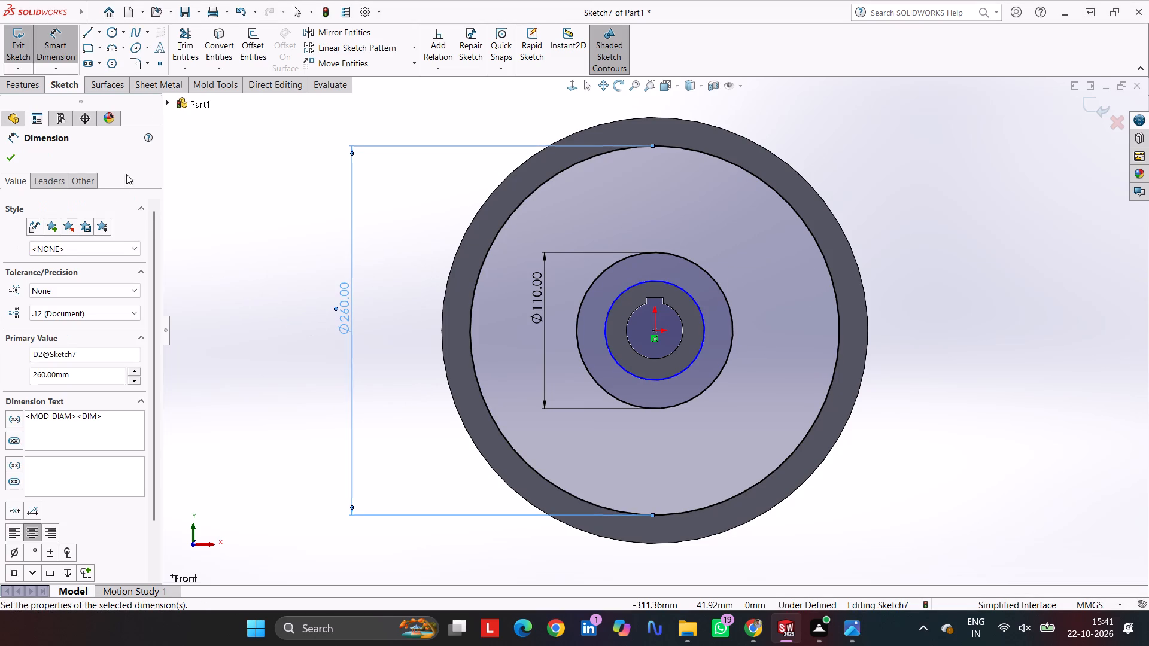
# Dimension the diameter of the small sketch circle on the hub's outer edge at 70 mm.
pyautogui.click(701, 319)
pyautogui.click(764, 327)
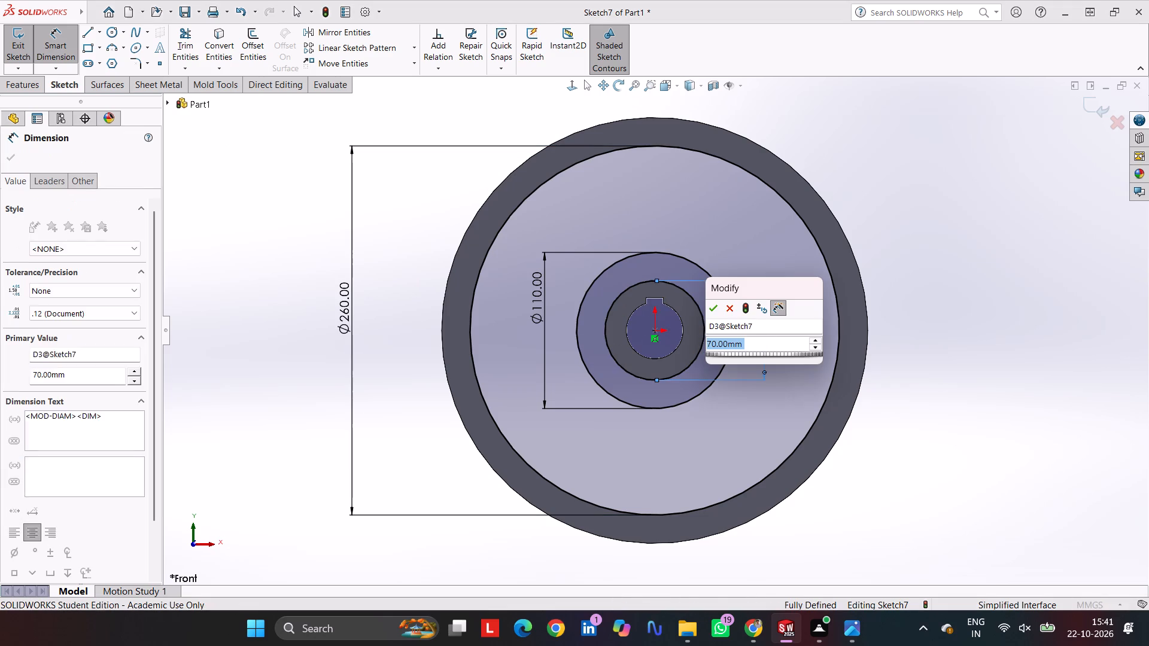
pyautogui.click(710, 308)
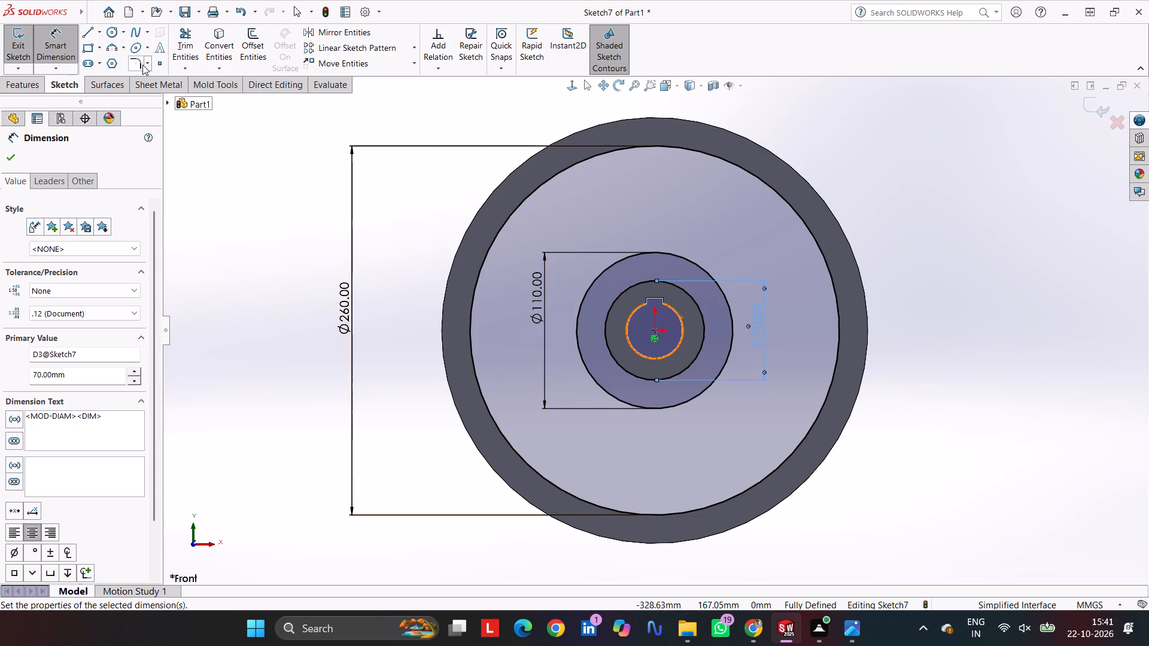
# Add a vertical construction line of infinite length through the origin.
pyautogui.click(90, 32)
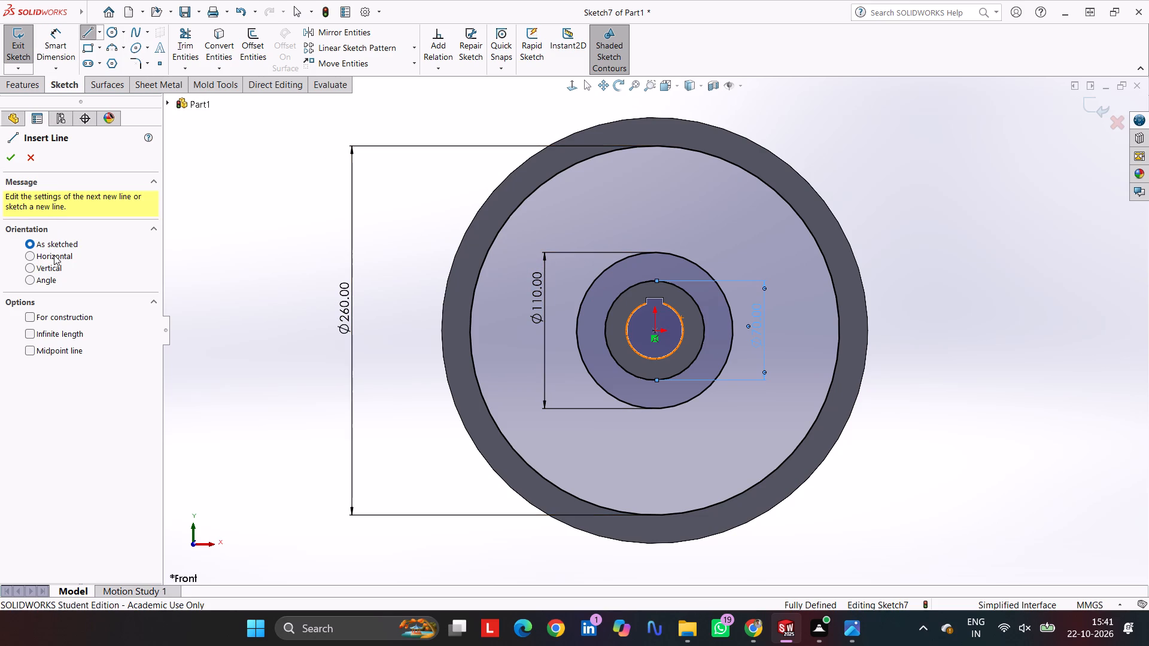
pyautogui.click(54, 266)
pyautogui.click(60, 334)
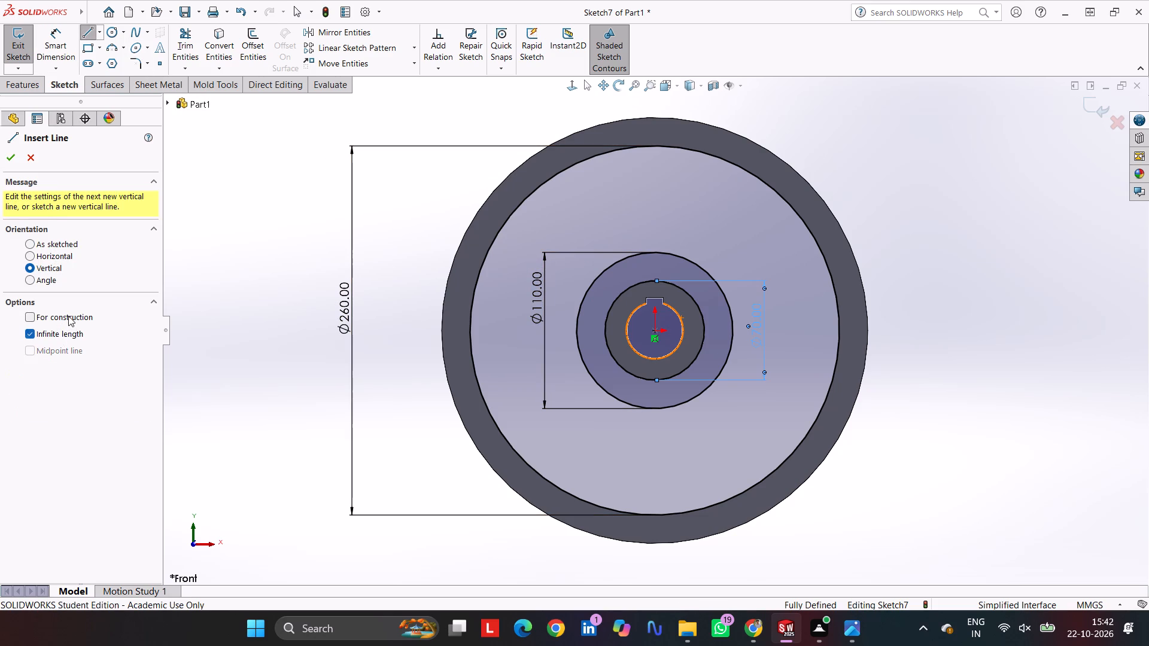
pyautogui.click(68, 316)
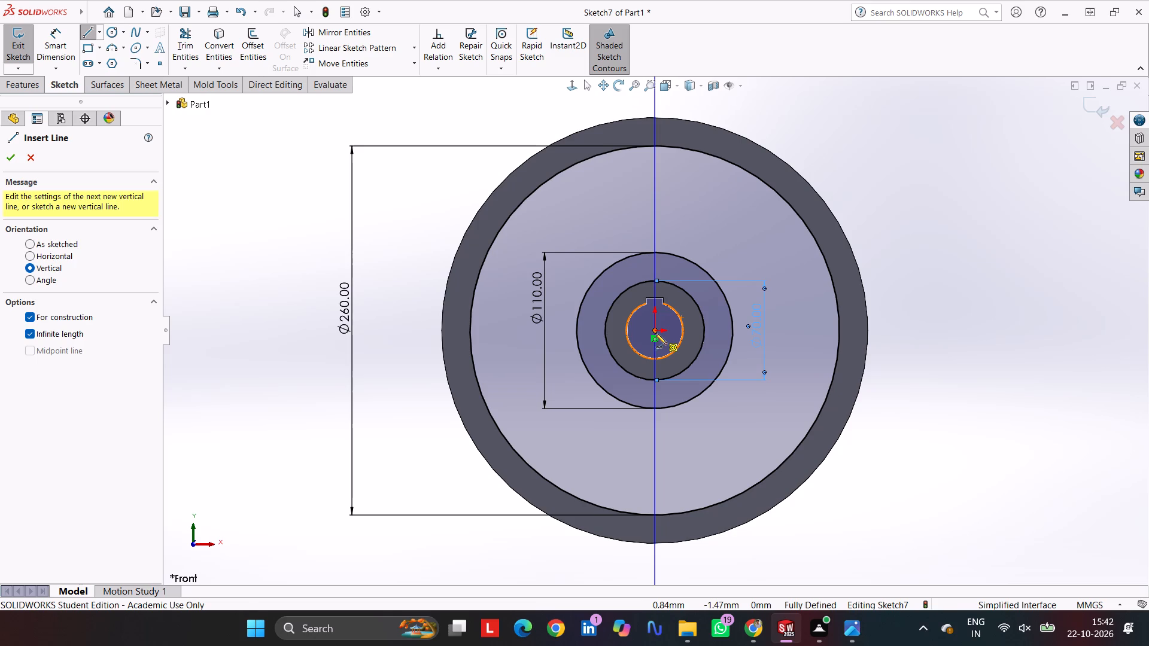
pyautogui.click(655, 333)
pyautogui.click(14, 160)
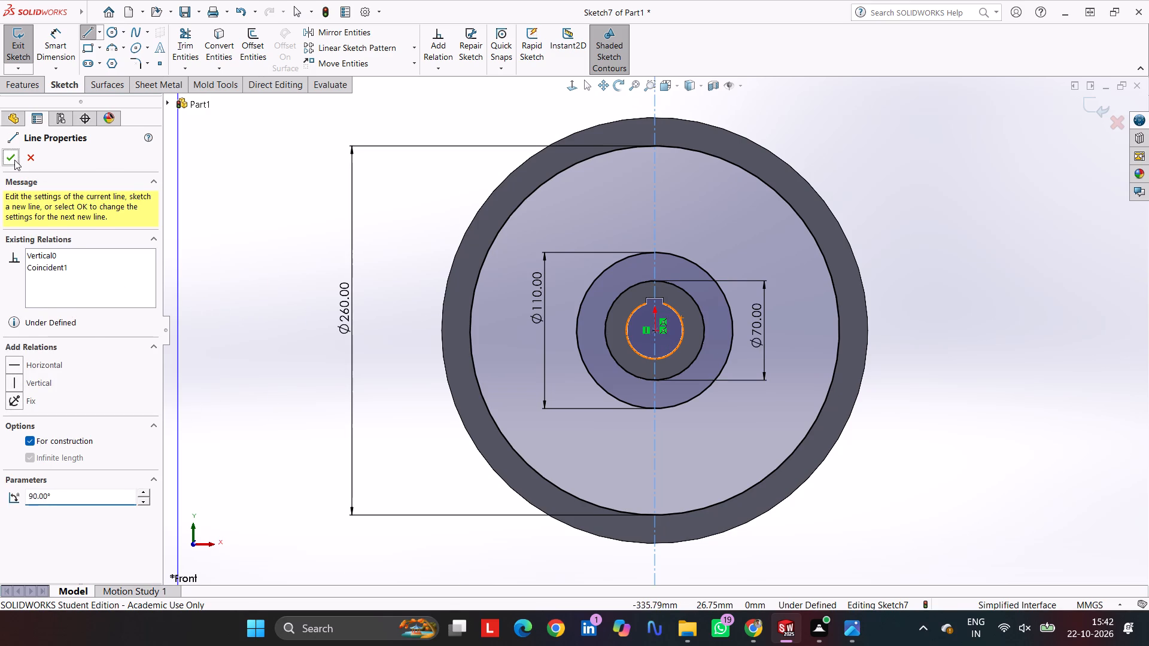
# Add a horizontal construction line of infinite length through the origin and finish the Line command.
pyautogui.click(62, 258)
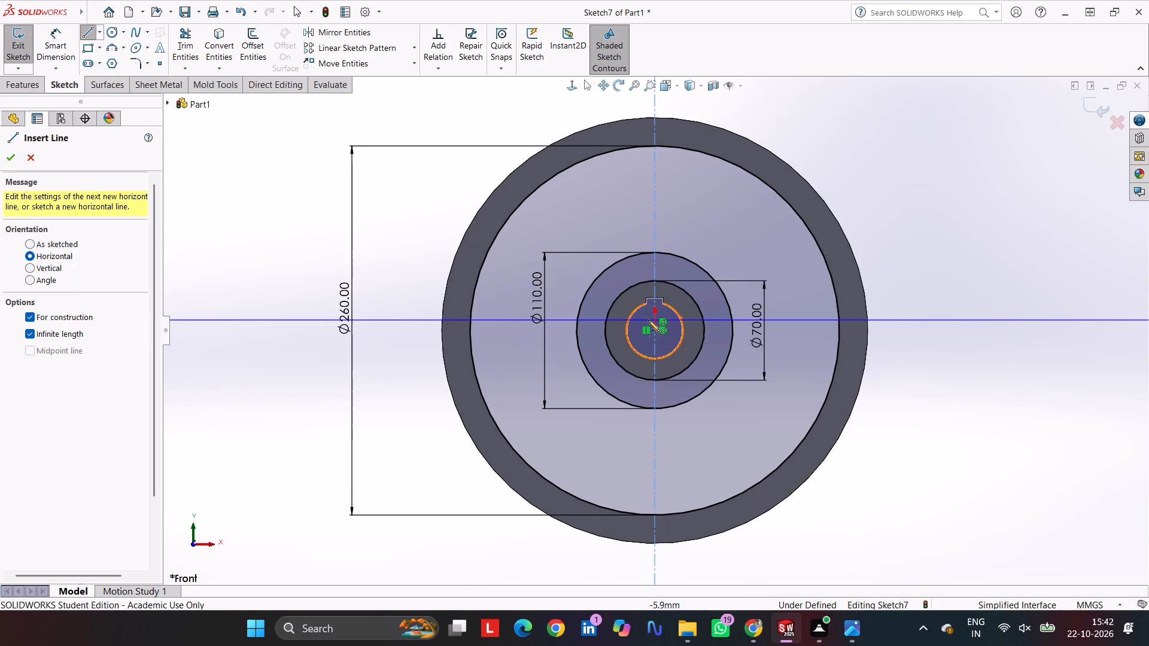
pyautogui.click(658, 330)
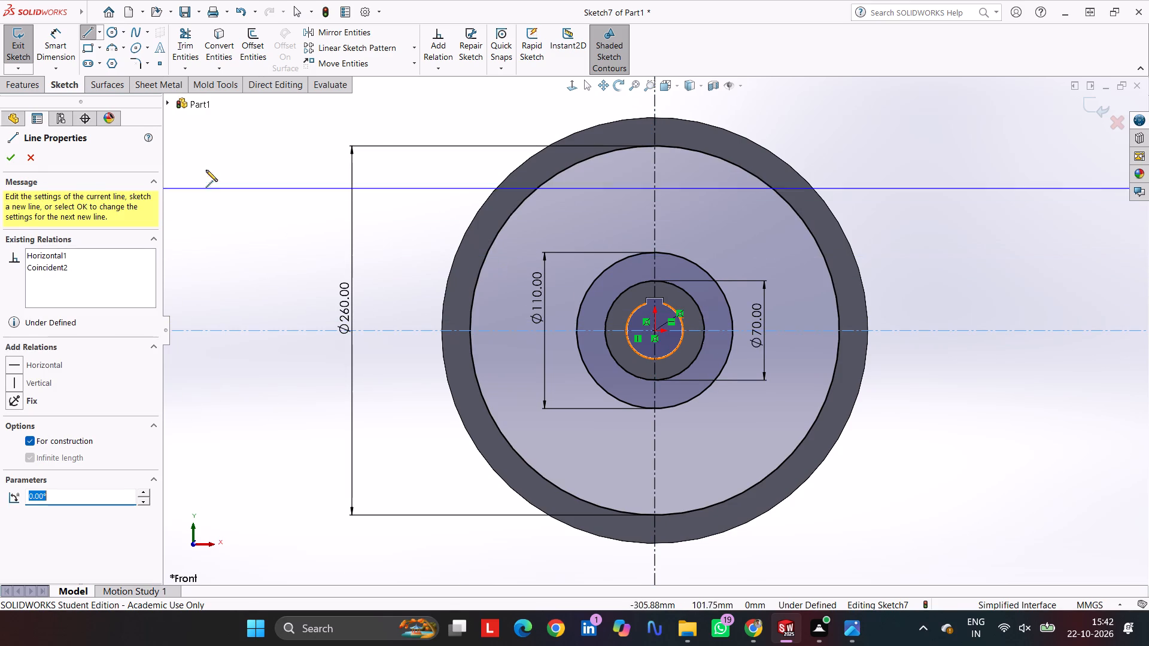
pyautogui.click(14, 158)
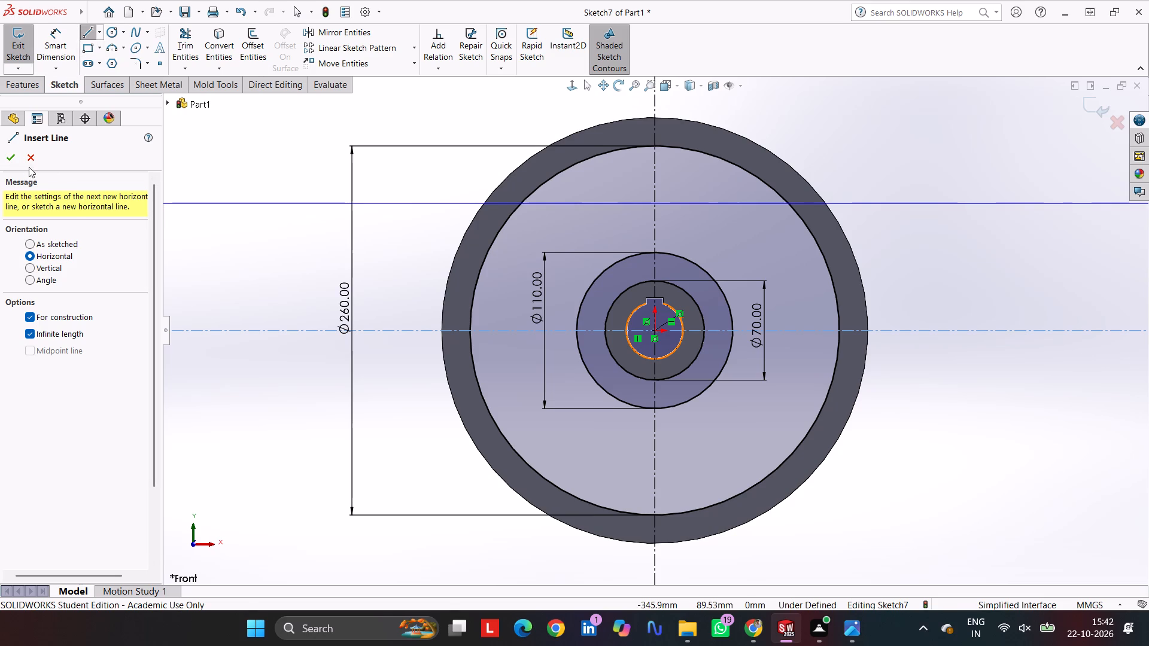
pyautogui.doubleClick(16, 157)
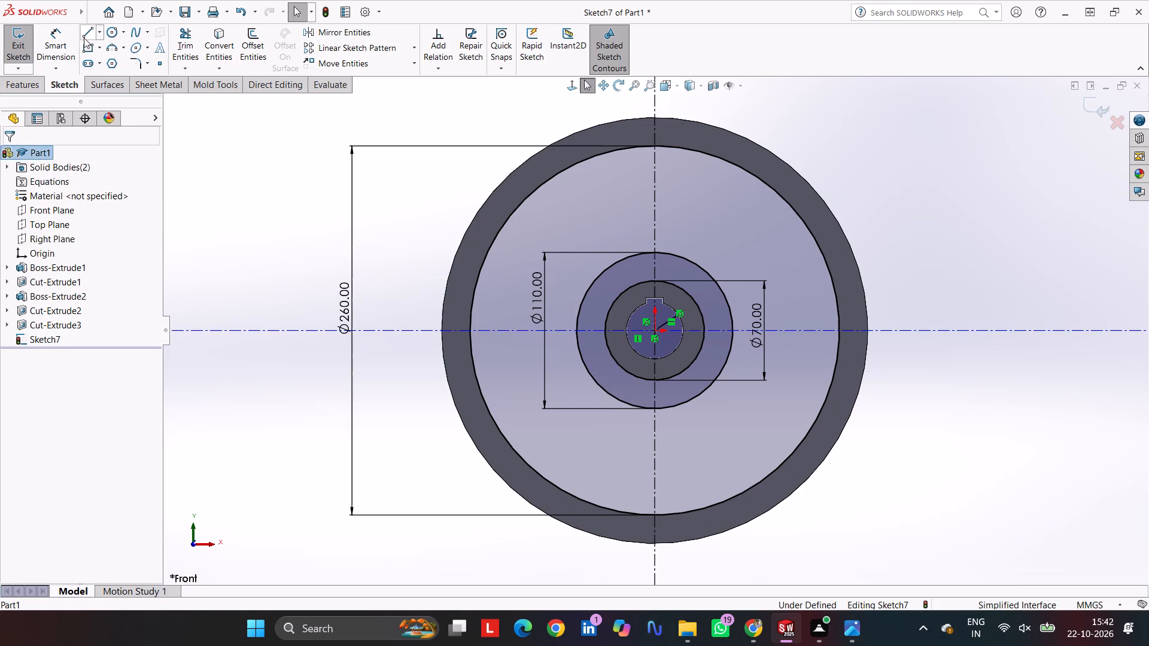
# Sketch two lines from the origin past the 260 mm circle, about 138 mm up-left and about 140 mm up-right.
pyautogui.click(87, 29)
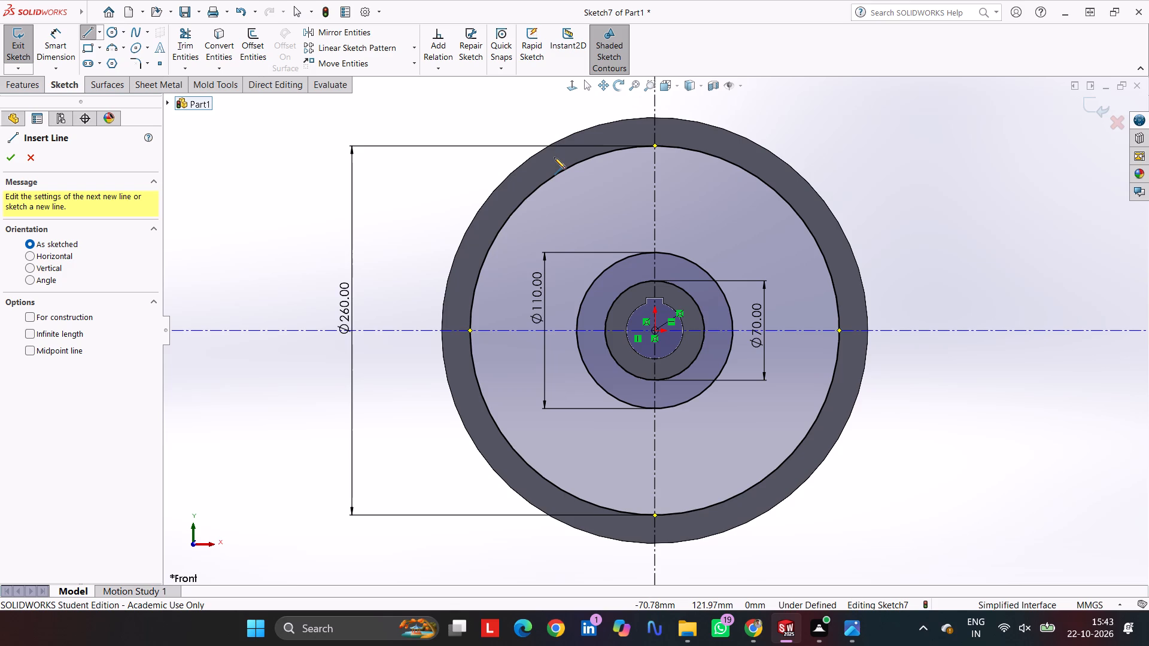
pyautogui.click(651, 331)
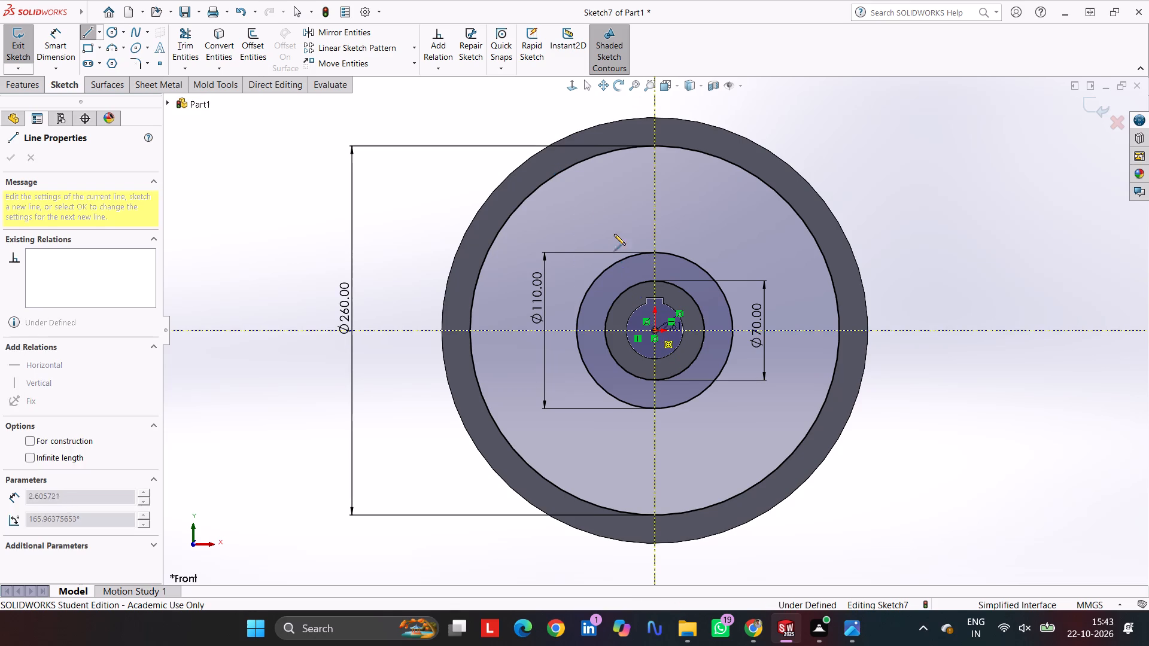
pyautogui.click(545, 168)
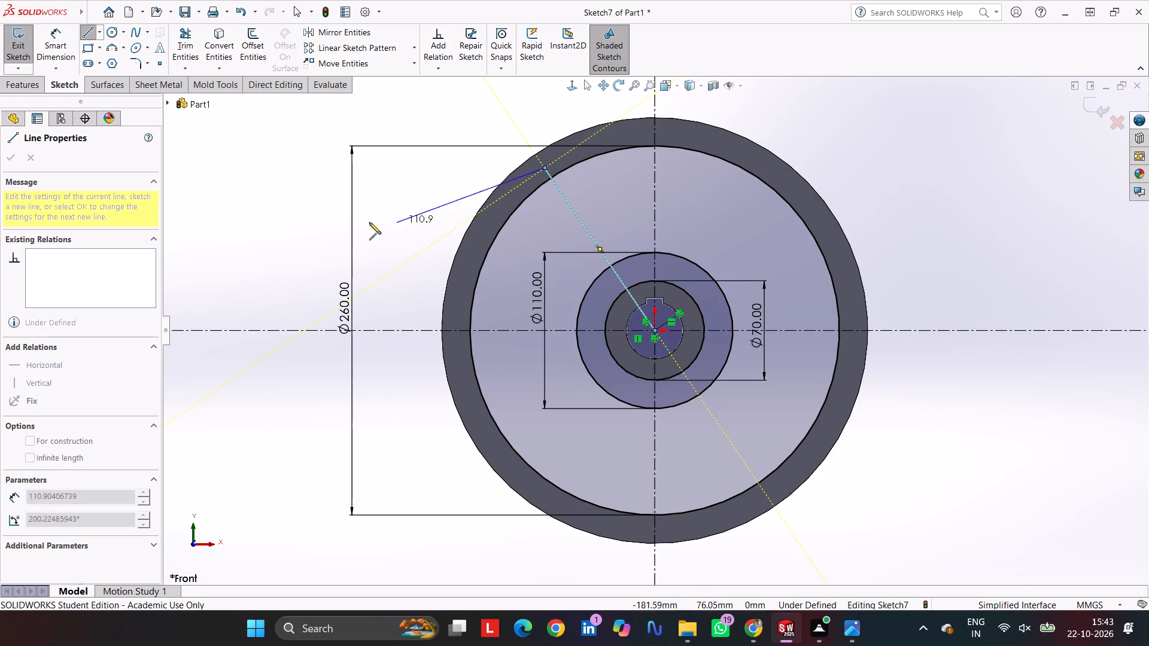
pyautogui.press('Escape')
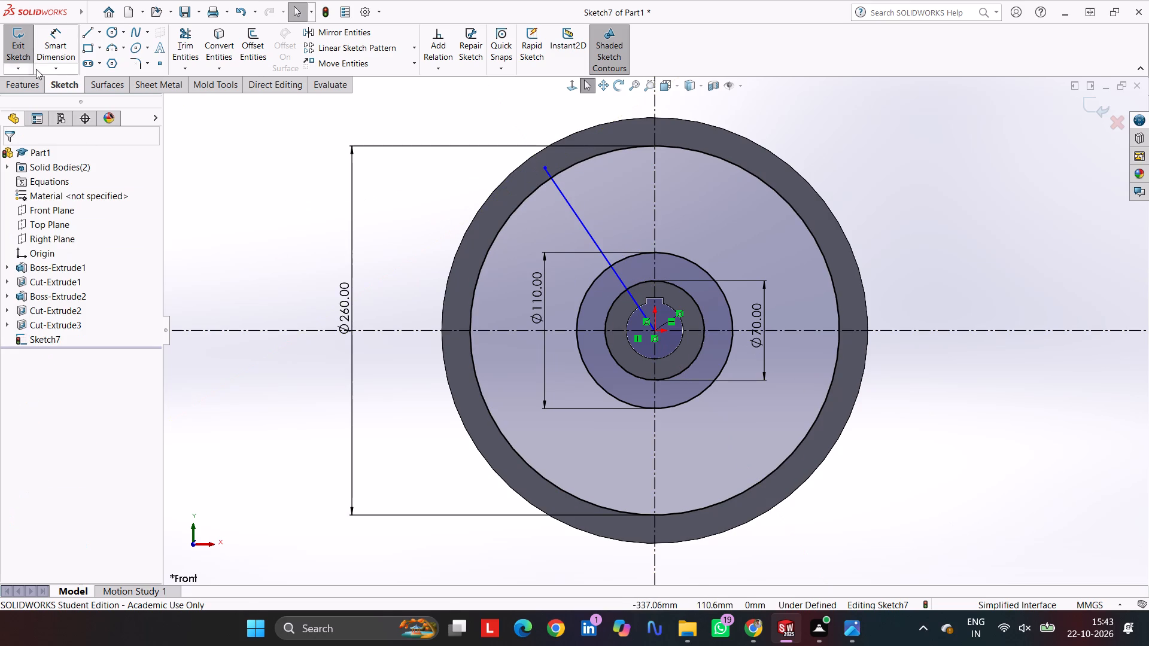
pyautogui.click(86, 33)
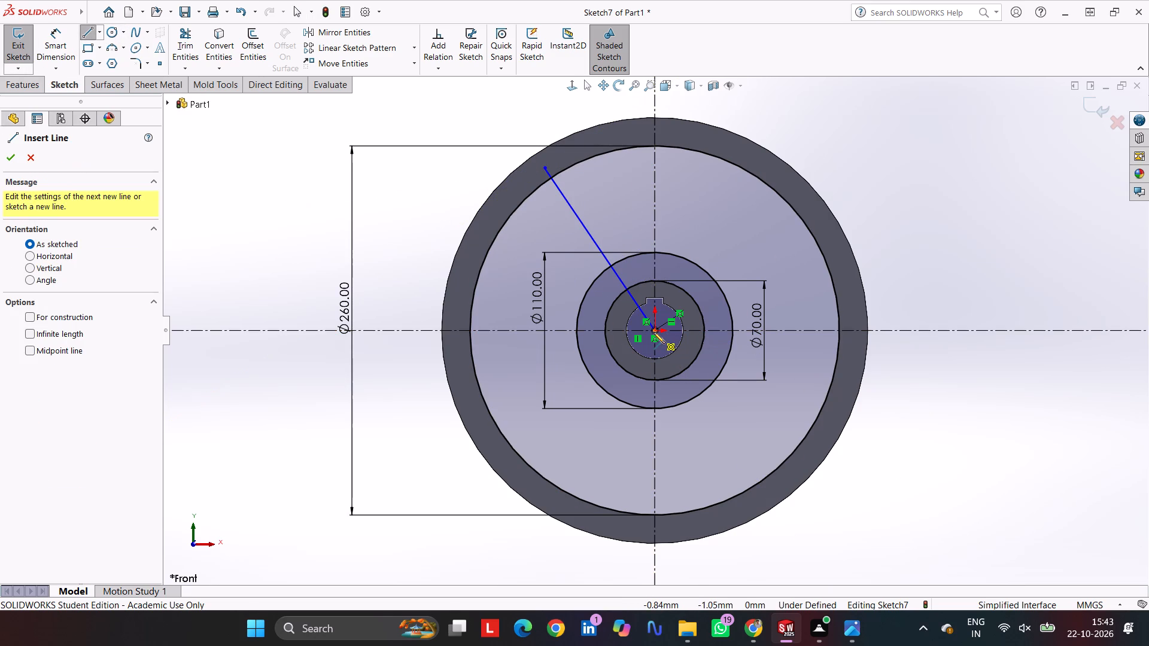
pyautogui.click(653, 332)
pyautogui.click(755, 158)
pyautogui.press('Escape')
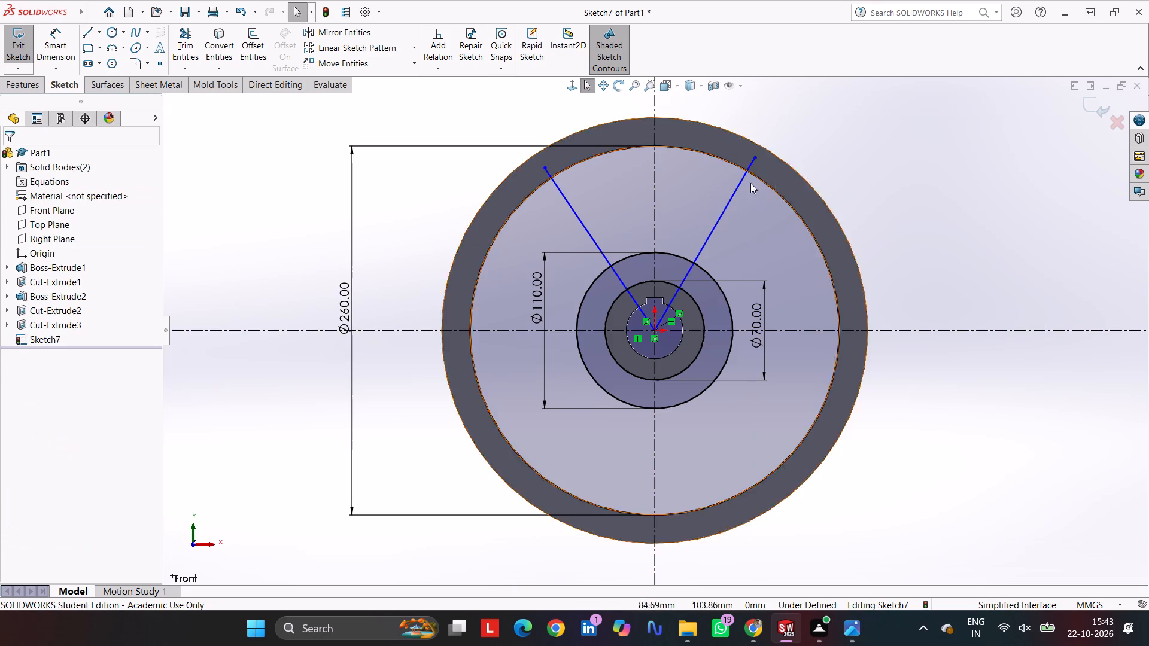
# Dimension the angle between the two slanted lines at 50°.
pyautogui.click(59, 38)
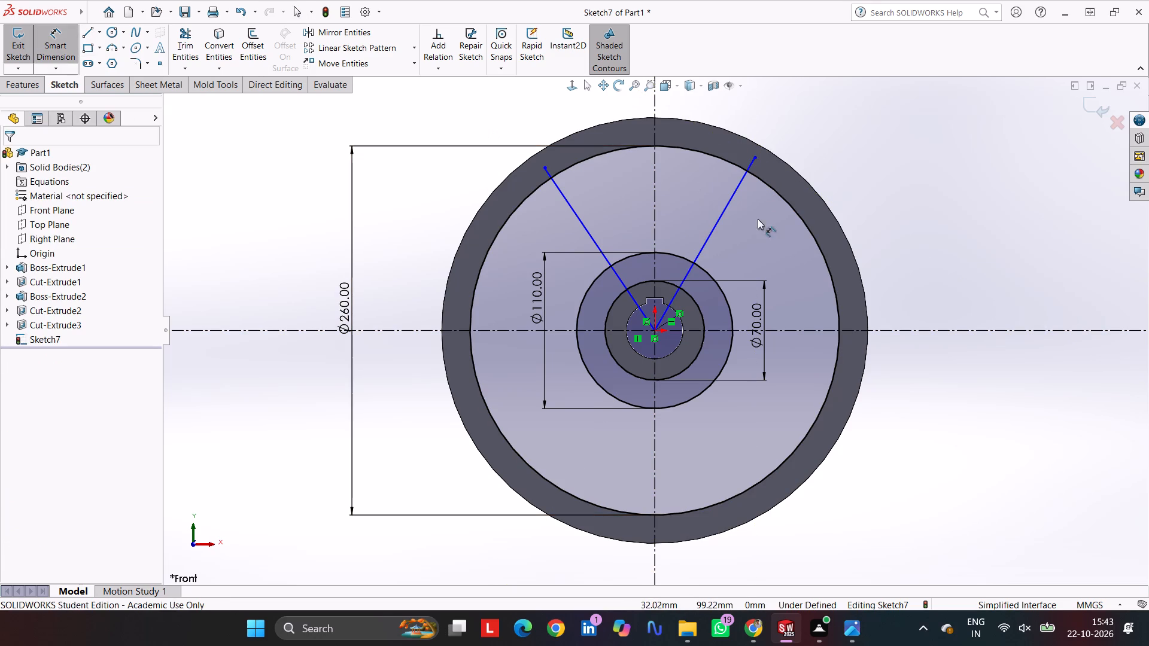
pyautogui.click(580, 217)
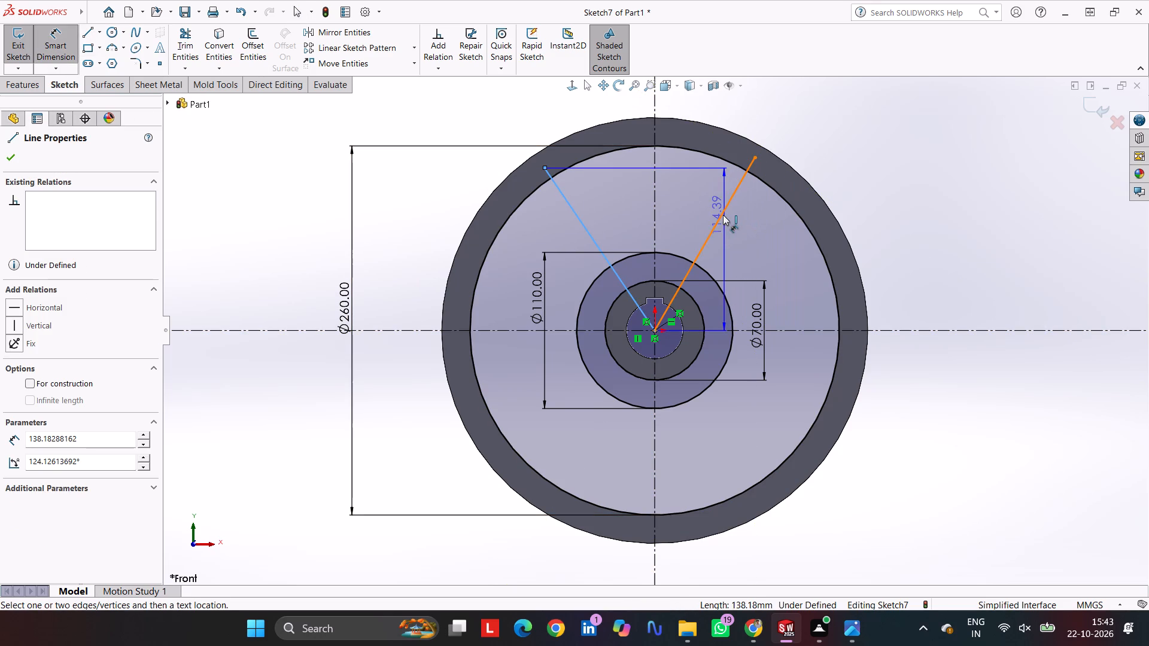
pyautogui.click(722, 214)
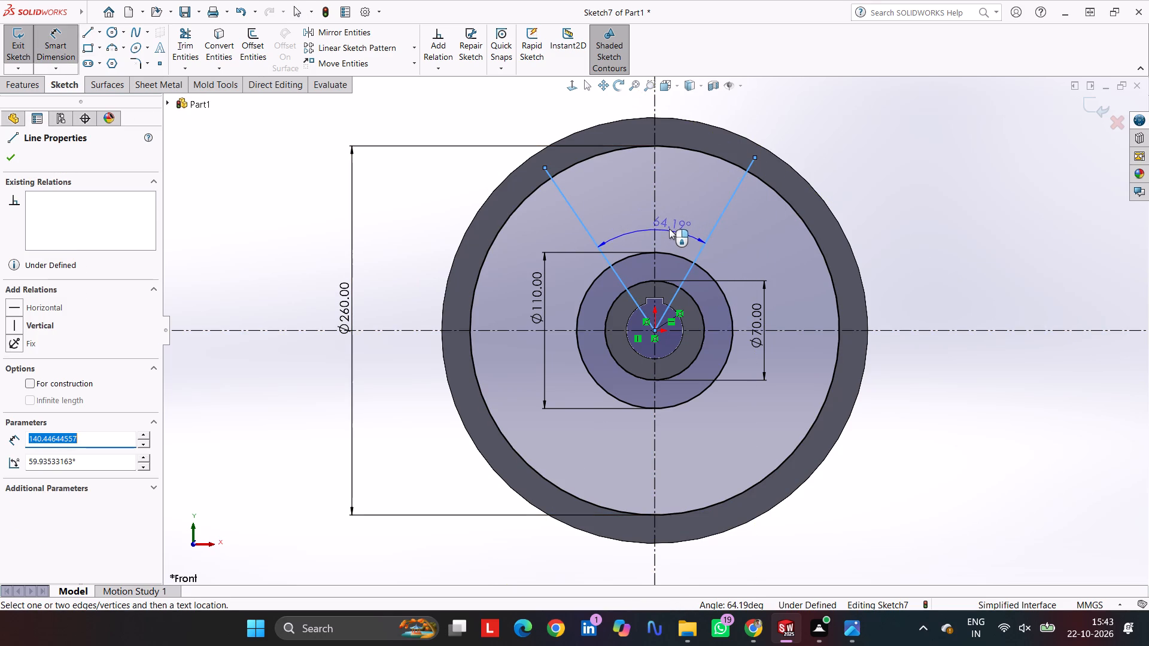
pyautogui.click(669, 228)
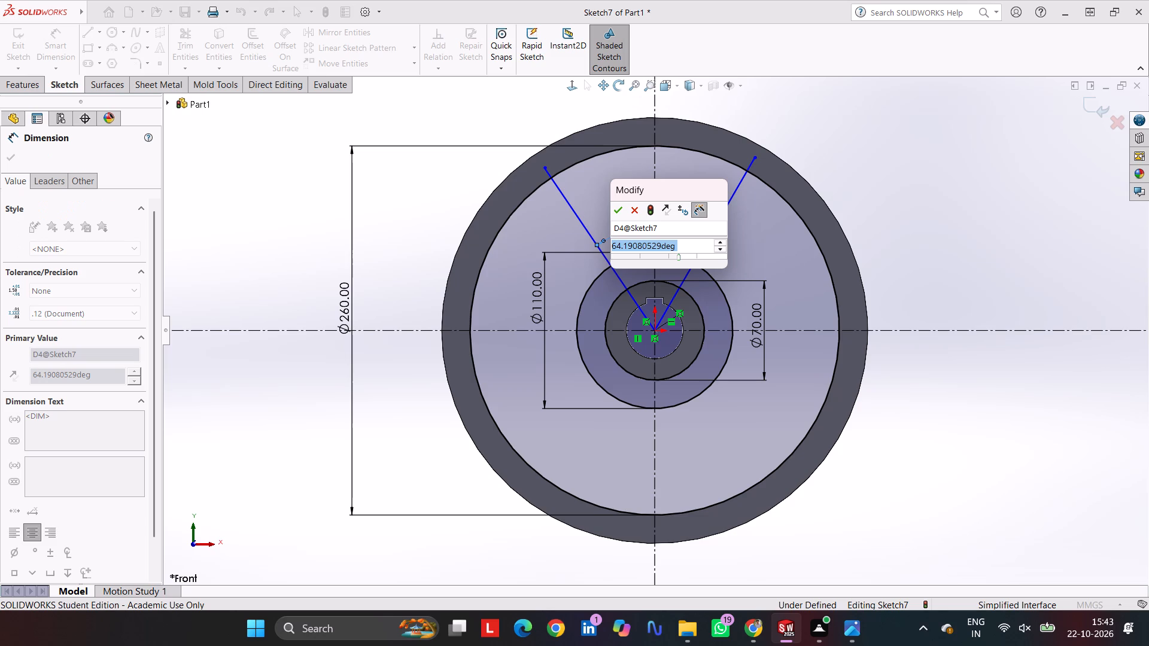
pyautogui.write('50')
pyautogui.press('Return')
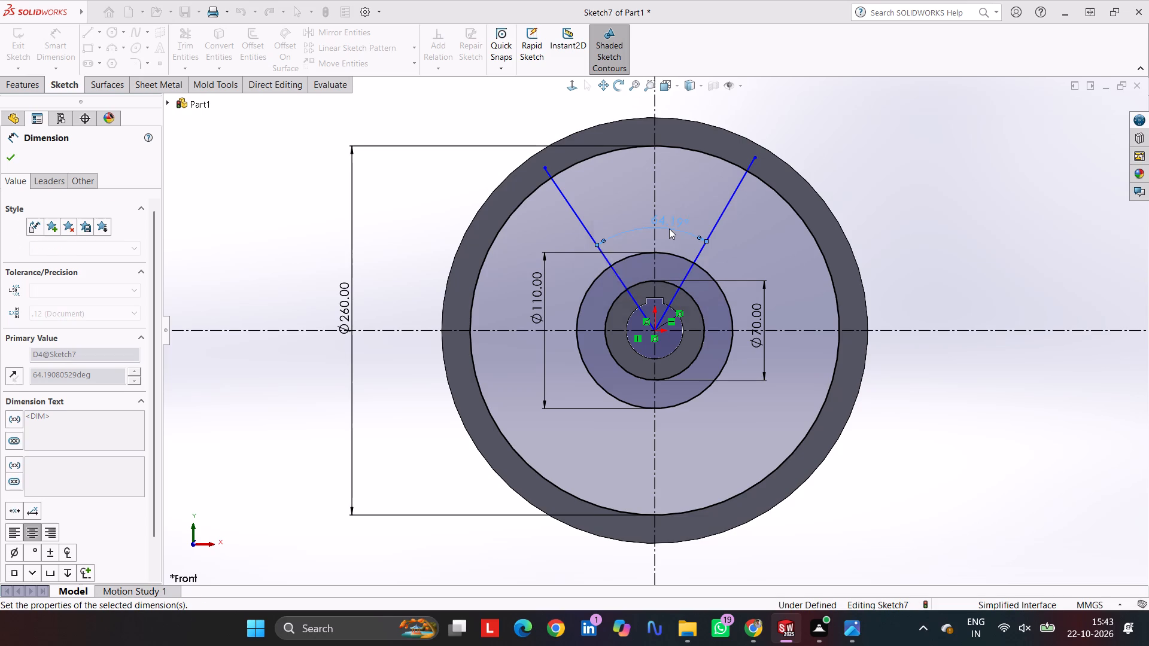
# Dimension the angle between the right slanted line and the vertical construction line at 25°.
pyautogui.click(729, 199)
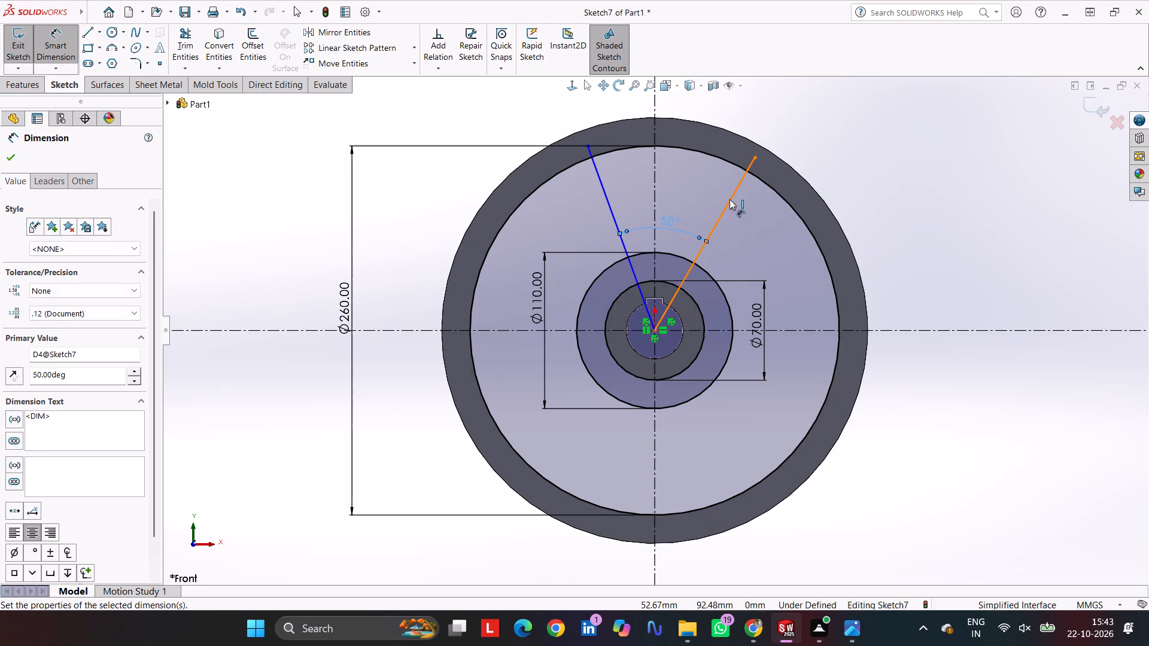
pyautogui.click(656, 185)
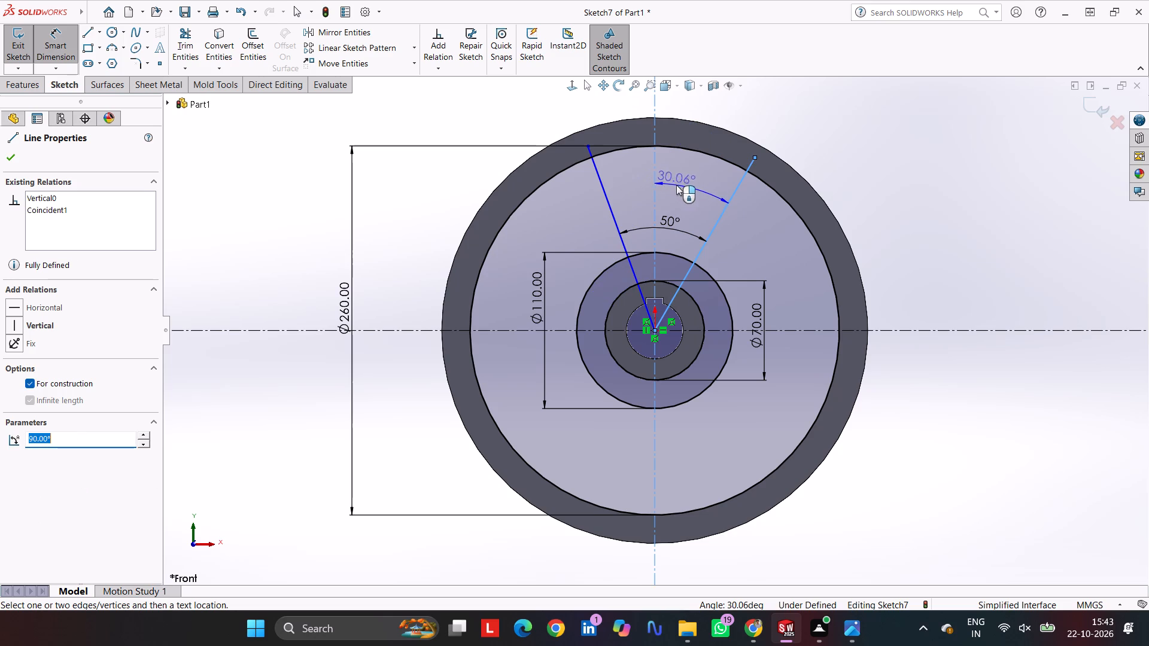
pyautogui.click(689, 183)
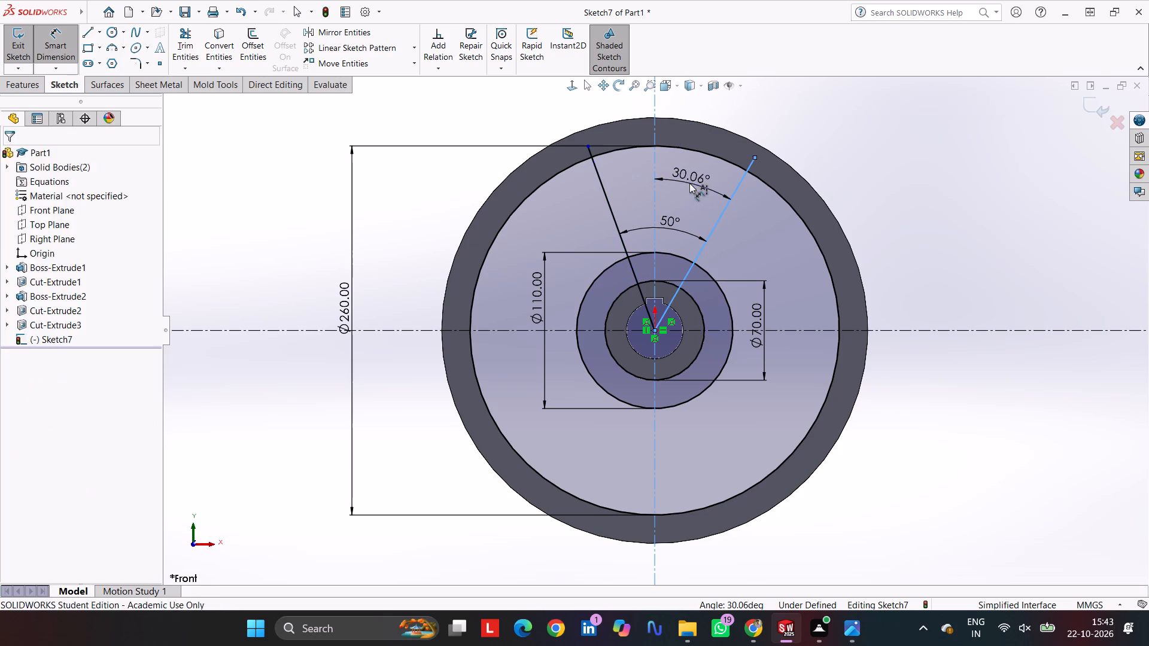
pyautogui.write('25')
pyautogui.press('Return')
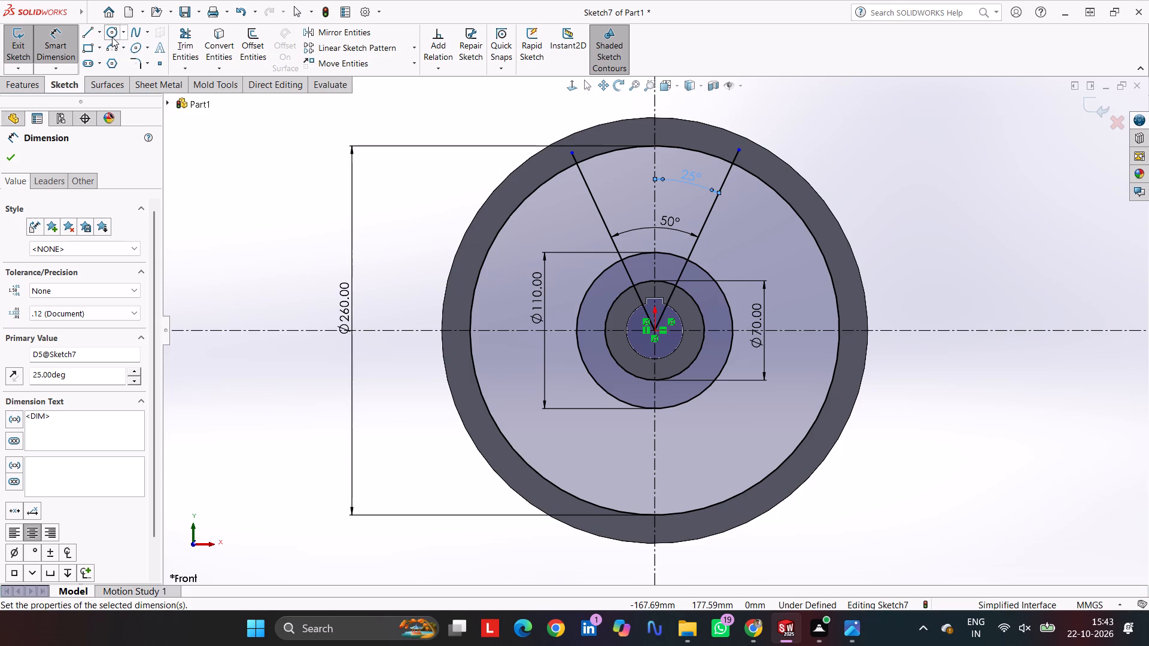
# Trim the outer ends of both slanted lines back to the 260 mm circle with Power trim.
pyautogui.click(186, 35)
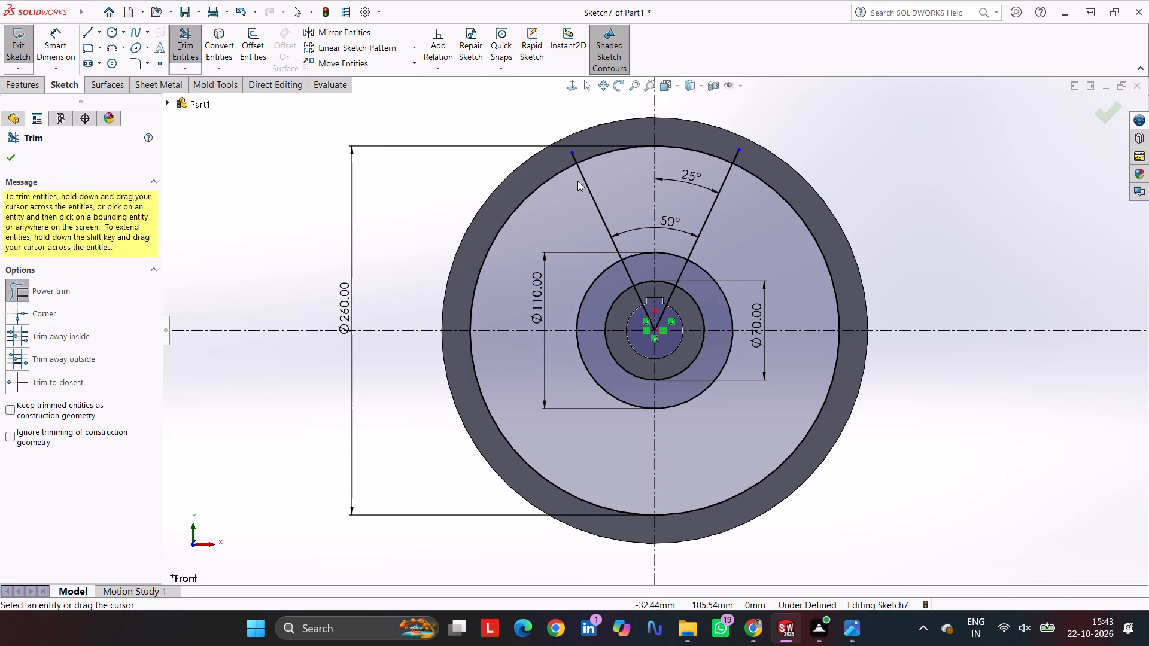
pyautogui.scroll(-5, 594, 166)
pyautogui.moveTo(539, 208); pyautogui.dragTo(607, 180)
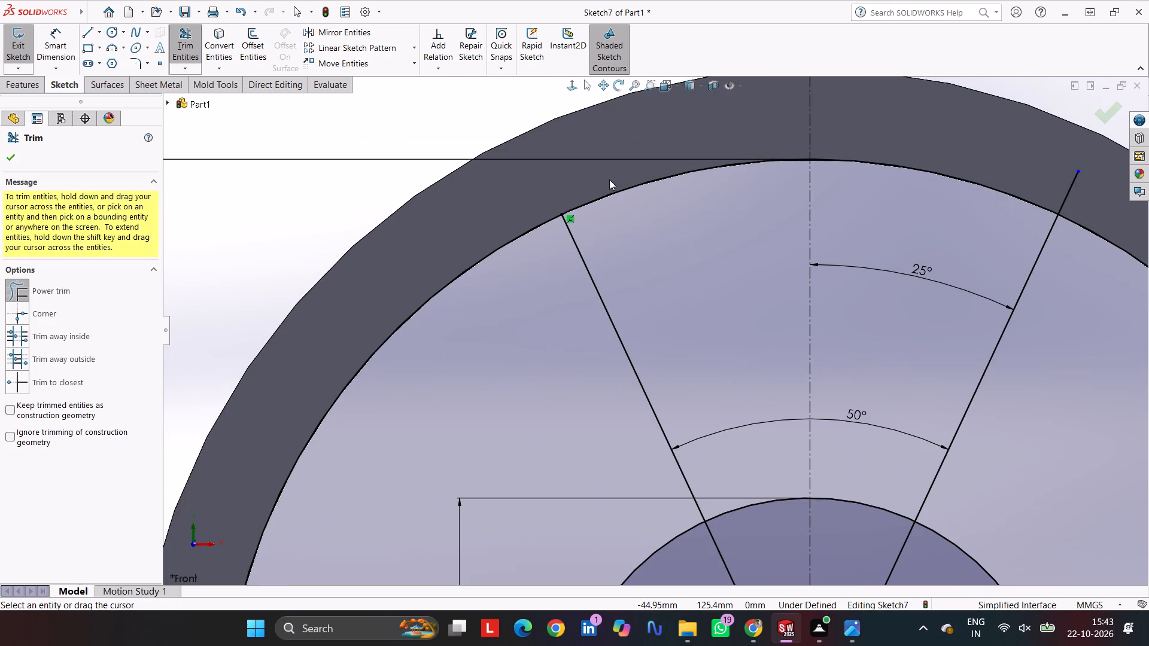
pyautogui.scroll(3, 980, 192)
pyautogui.moveTo(911, 253); pyautogui.dragTo(869, 242)
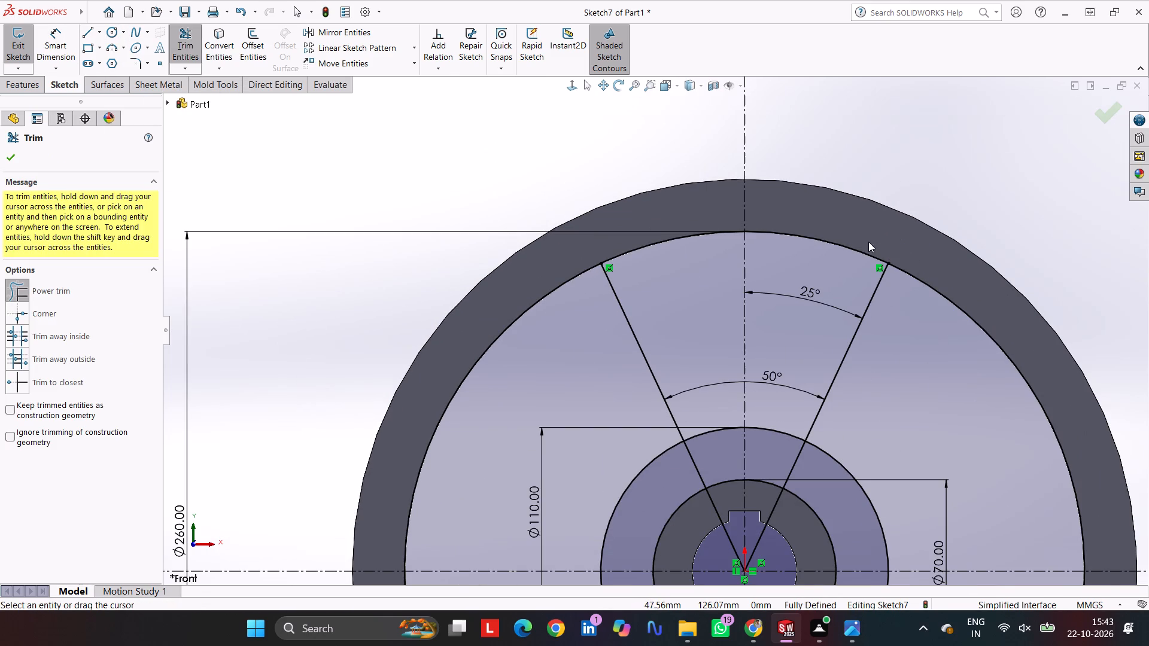
# Trim away the parts of both slanted lines inside the 110 mm circle and finish the Trim command.
pyautogui.scroll(-1, 894, 315)
pyautogui.scroll(2, 876, 335)
pyautogui.scroll(-2, 873, 334)
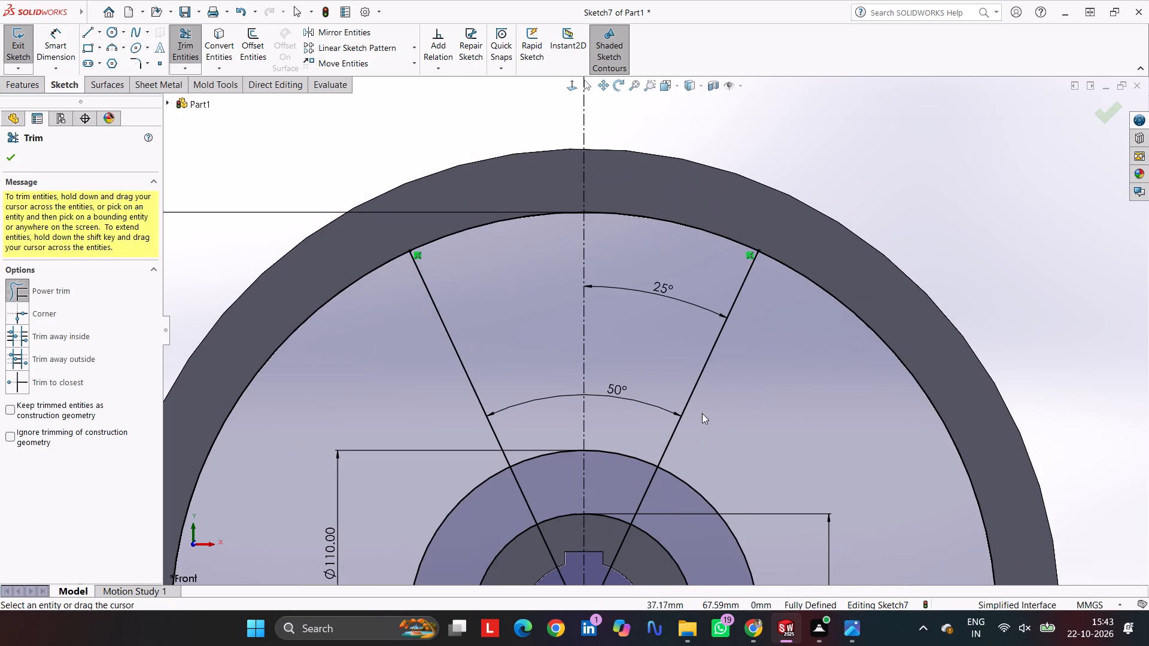
pyautogui.scroll(4, 694, 429)
pyautogui.scroll(-3, 628, 427)
pyautogui.moveTo(635, 410); pyautogui.dragTo(668, 422)
pyautogui.moveTo(602, 413); pyautogui.dragTo(577, 431)
pyautogui.moveTo(583, 360); pyautogui.dragTo(549, 389)
pyautogui.moveTo(659, 360); pyautogui.dragTo(703, 383)
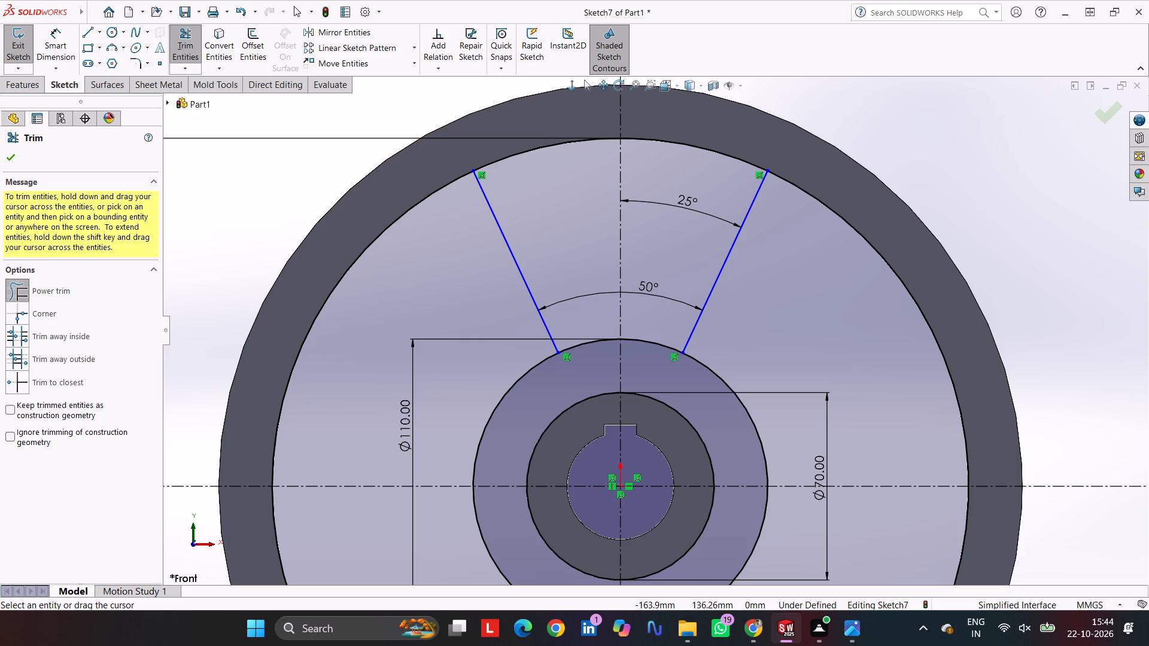
pyautogui.click(14, 156)
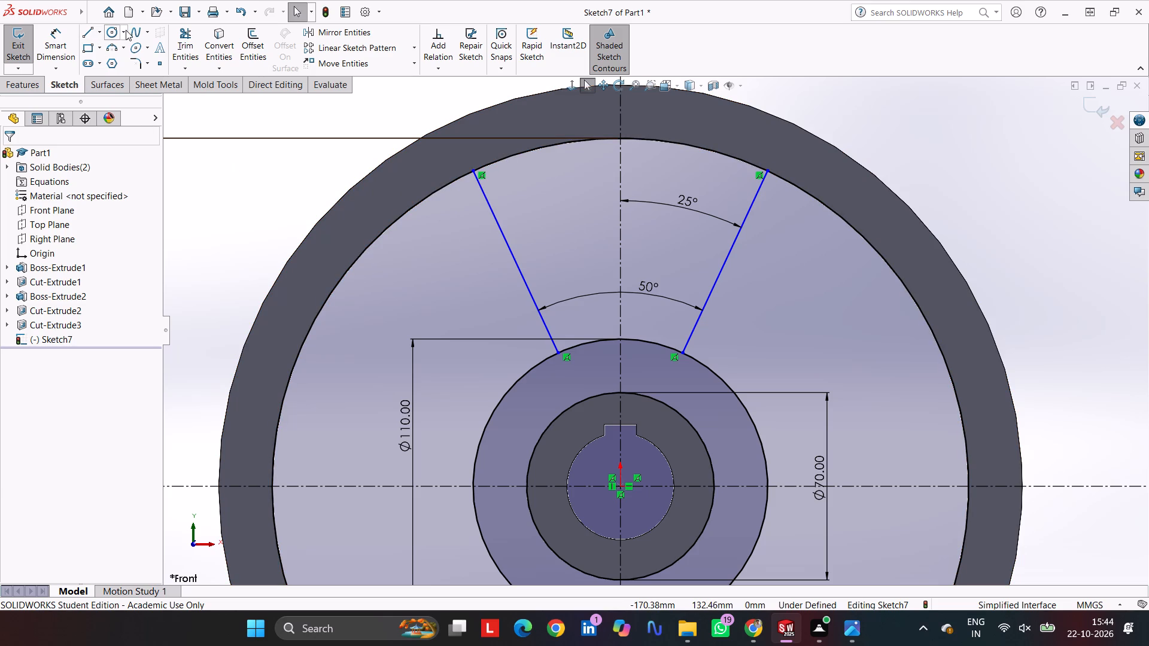
# Dimension the horizontal distance between the slanted lines' inner endpoints on the 110 mm circle, keeping the drawn value.
pyautogui.click(63, 43)
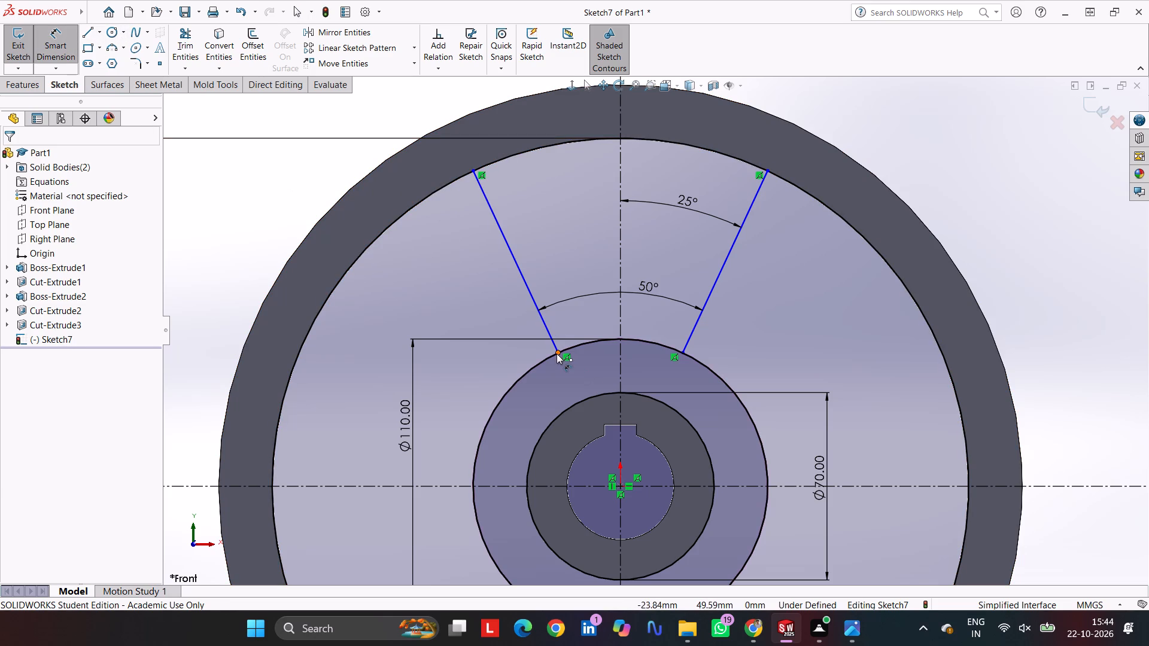
pyautogui.click(557, 354)
pyautogui.click(680, 352)
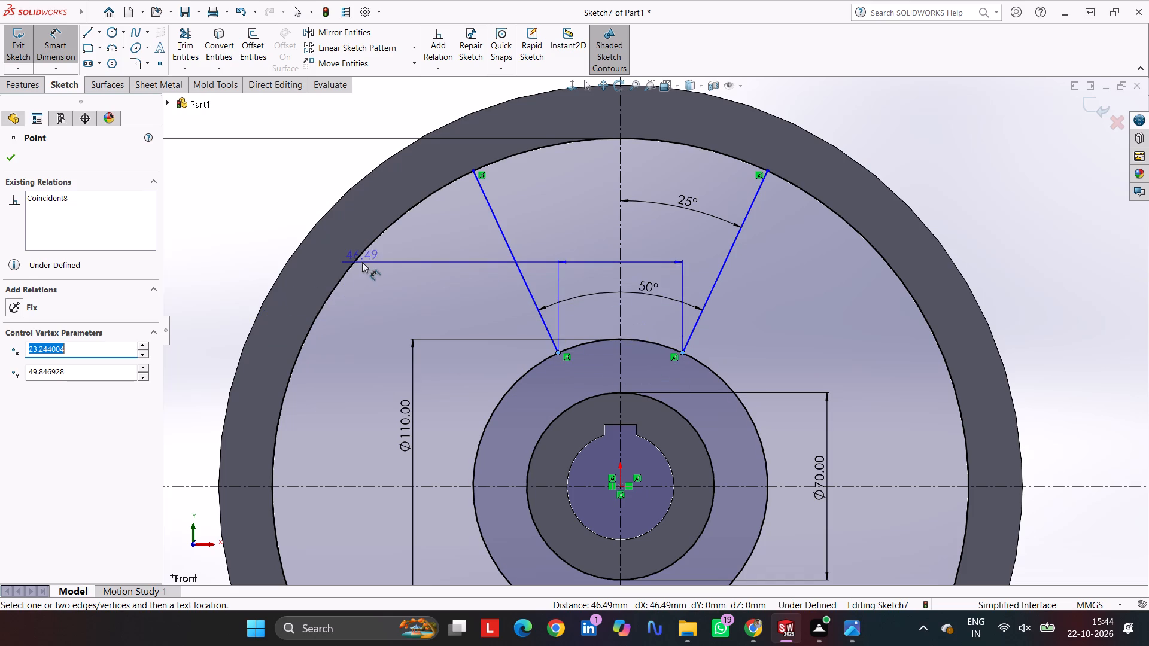
pyautogui.click(627, 381)
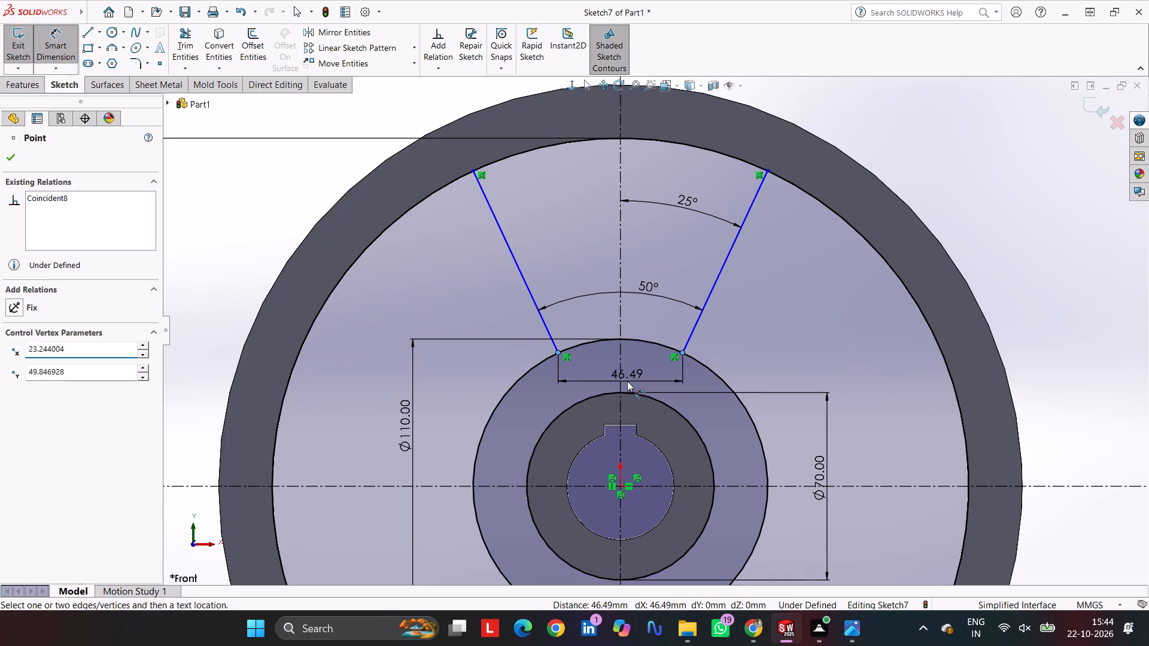
pyautogui.click(580, 362)
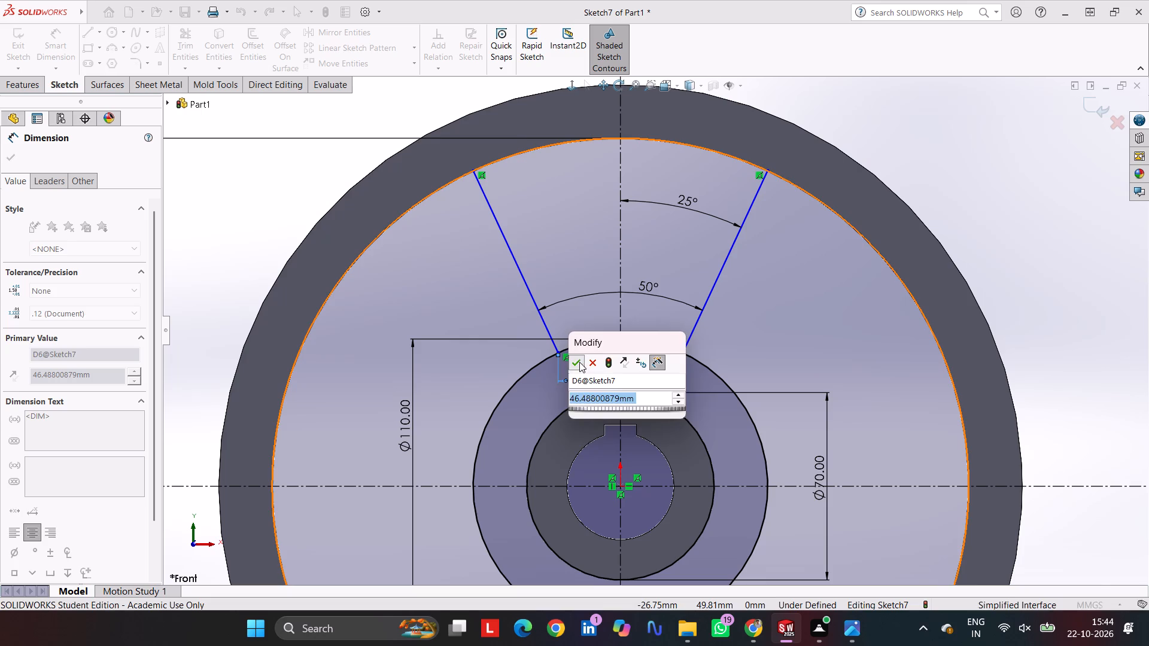
# Dimension the horizontal distance between the slanted lines' outer endpoints on the 260 mm circle, keeping the drawn value.
pyautogui.click(474, 170)
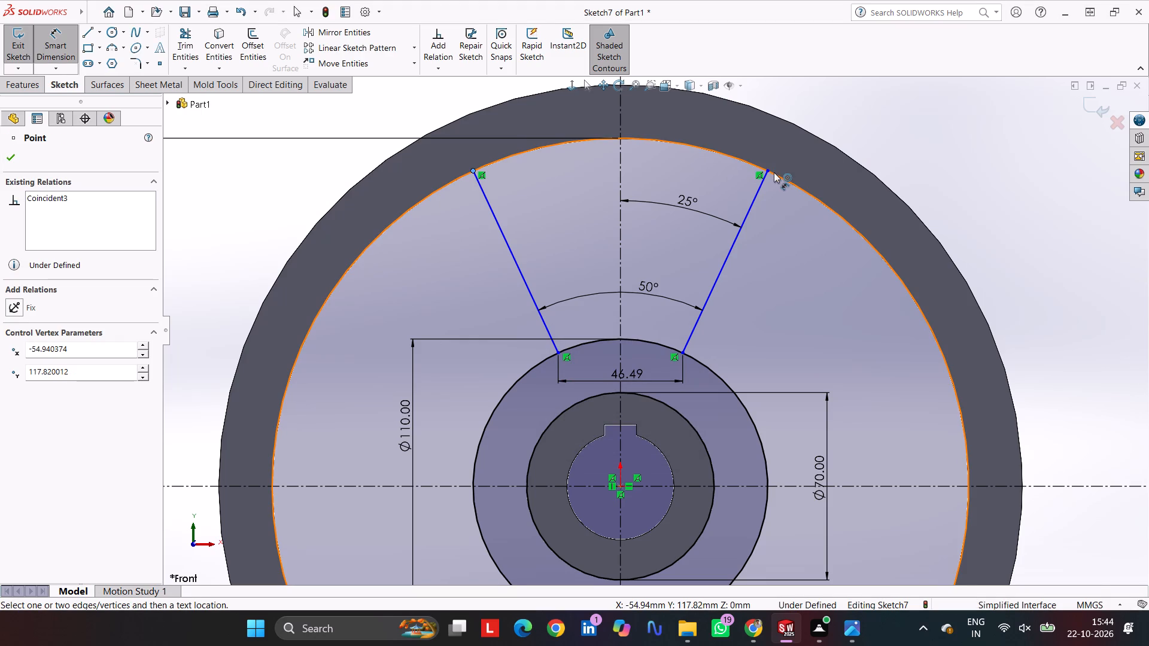
pyautogui.click(766, 171)
pyautogui.scroll(3, 737, 142)
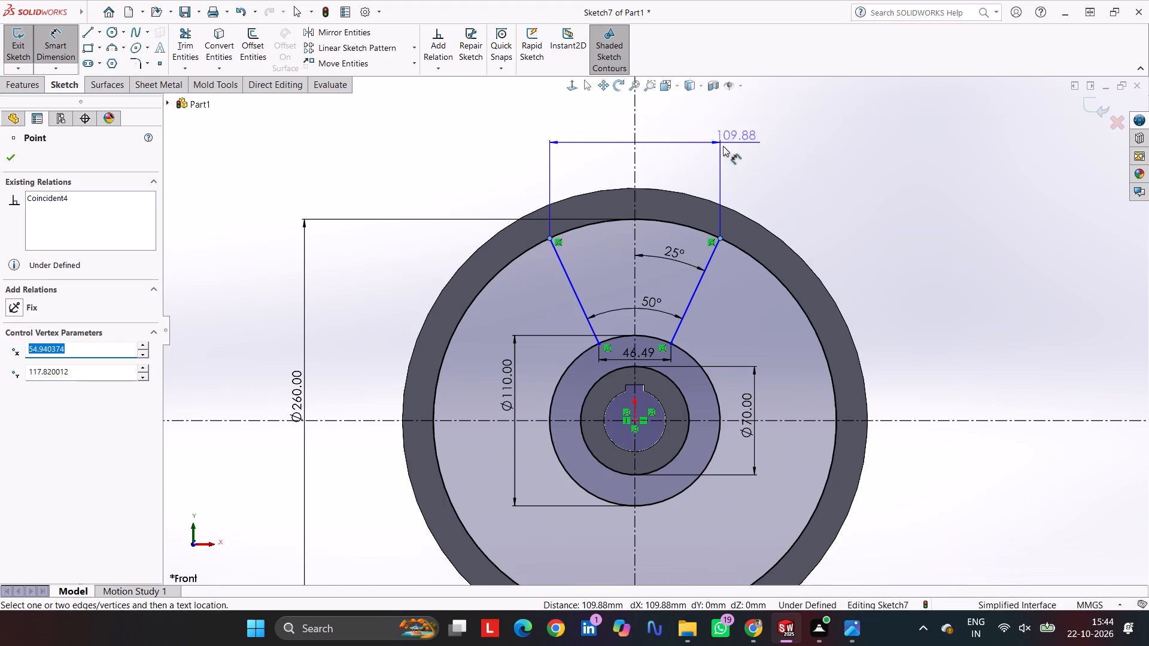
pyautogui.click(665, 163)
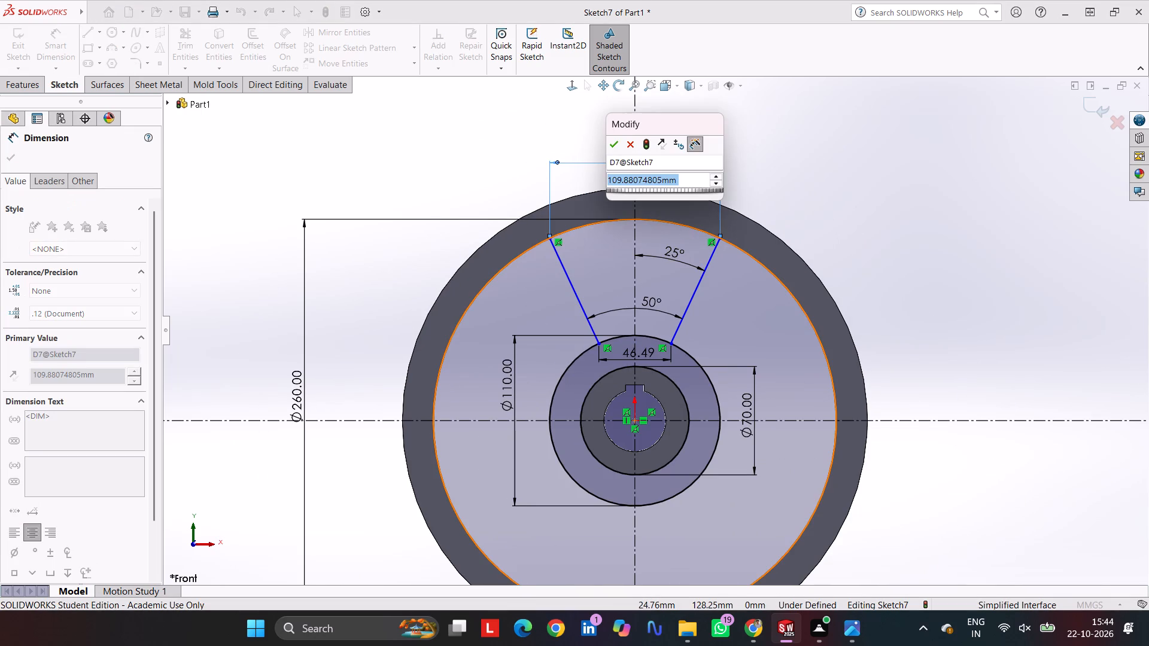
pyautogui.click(611, 147)
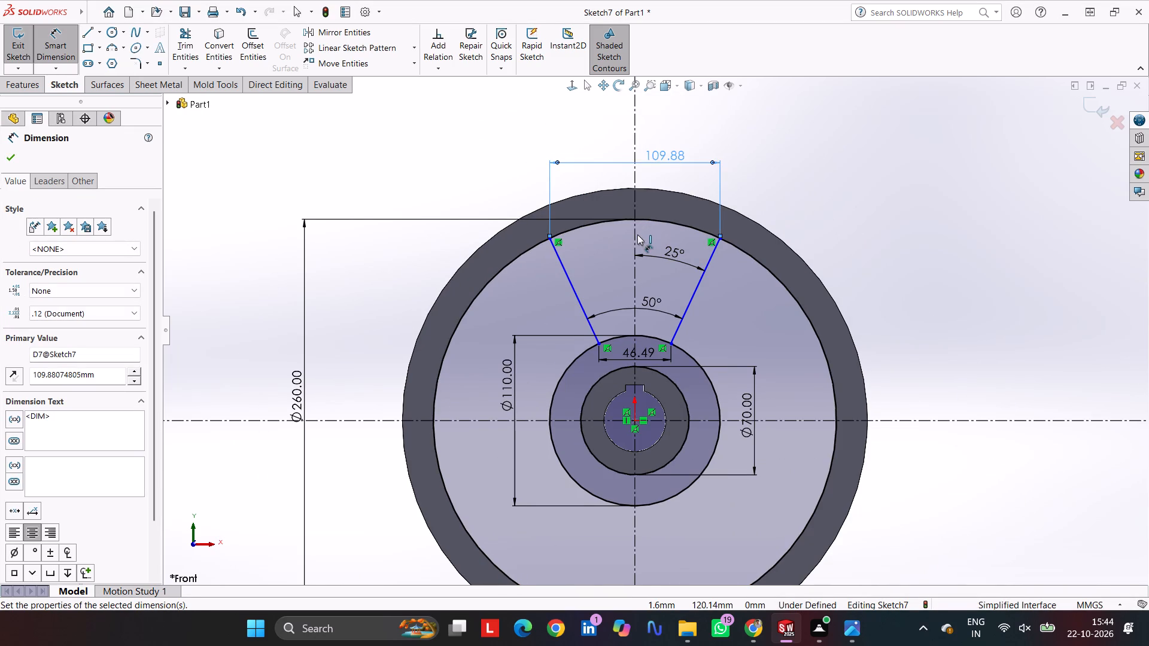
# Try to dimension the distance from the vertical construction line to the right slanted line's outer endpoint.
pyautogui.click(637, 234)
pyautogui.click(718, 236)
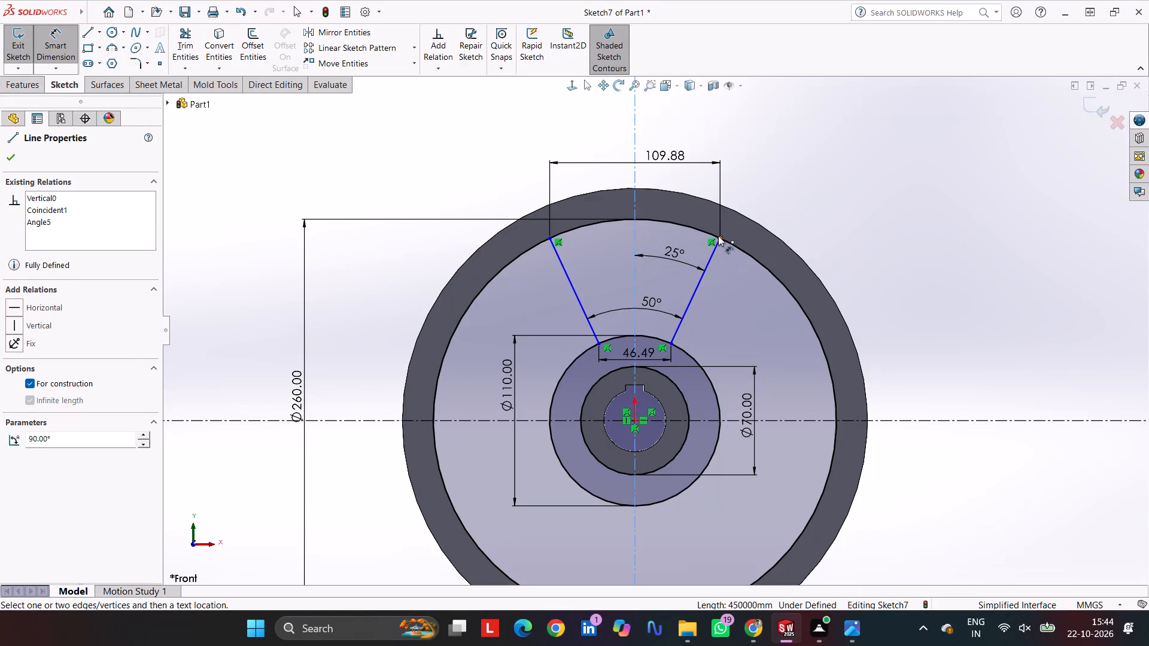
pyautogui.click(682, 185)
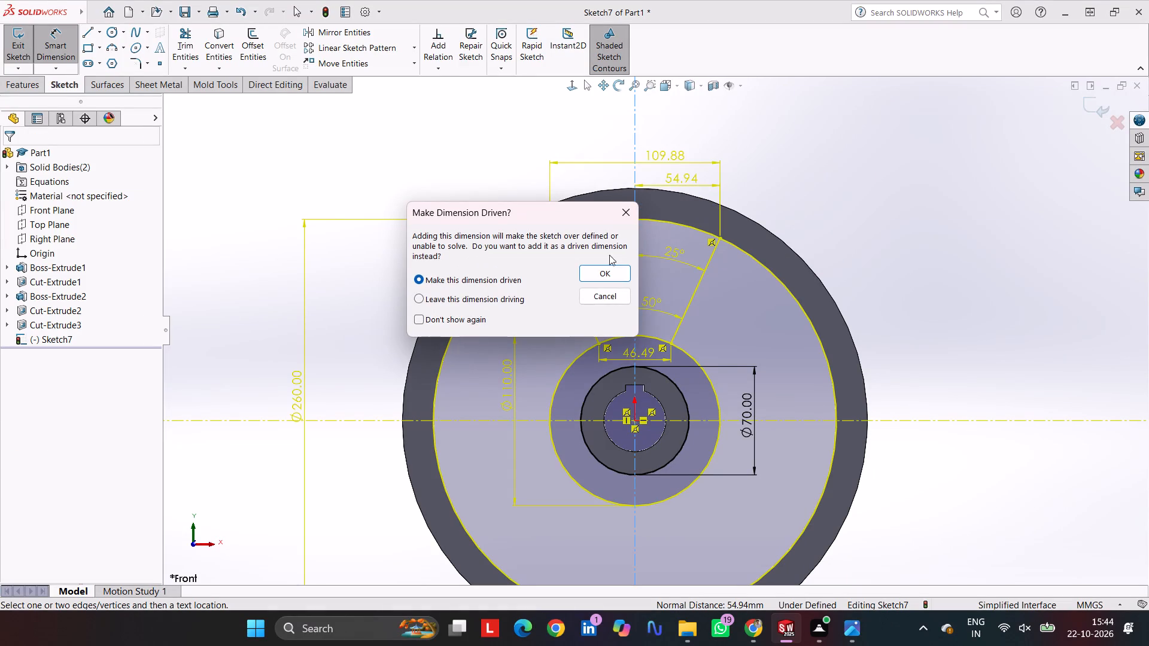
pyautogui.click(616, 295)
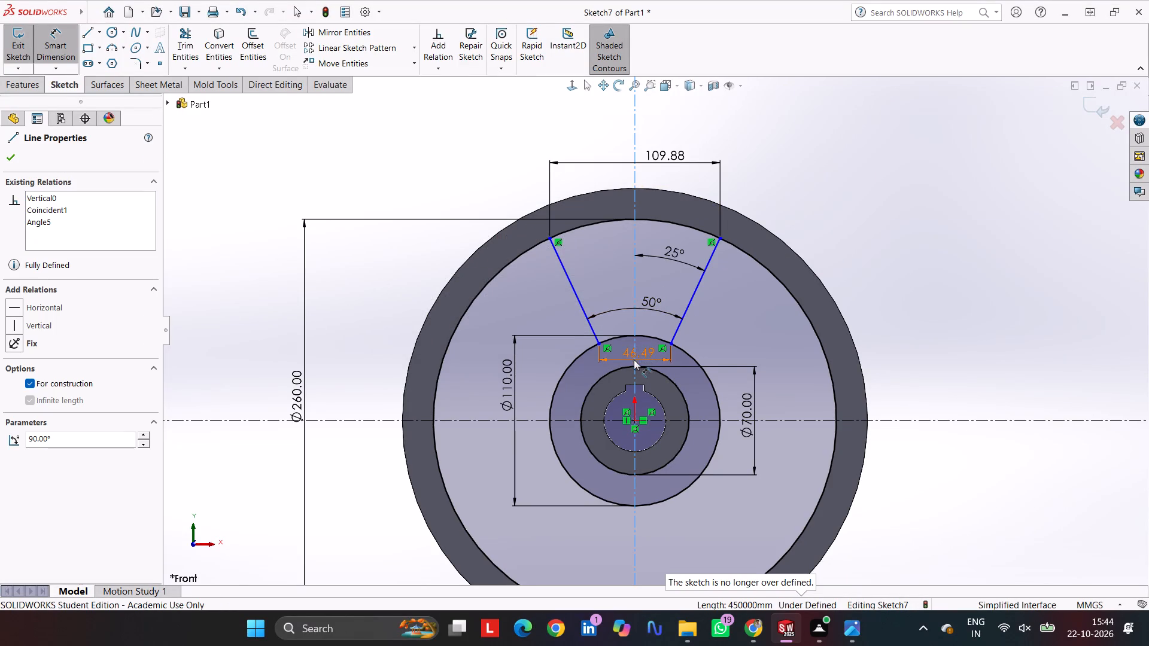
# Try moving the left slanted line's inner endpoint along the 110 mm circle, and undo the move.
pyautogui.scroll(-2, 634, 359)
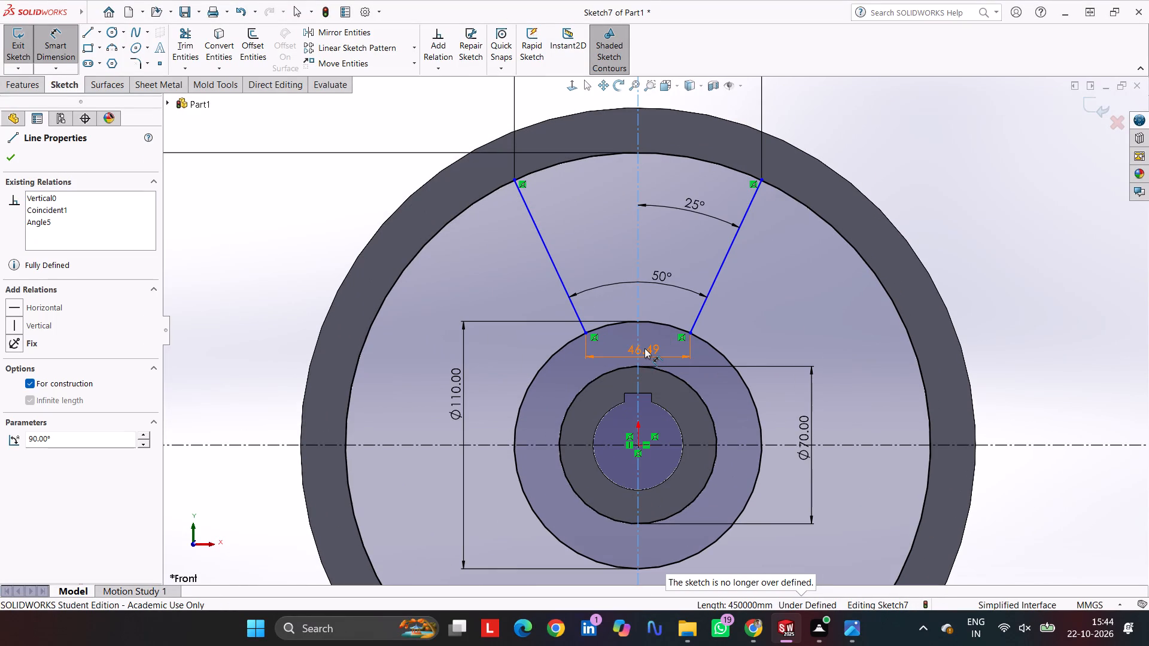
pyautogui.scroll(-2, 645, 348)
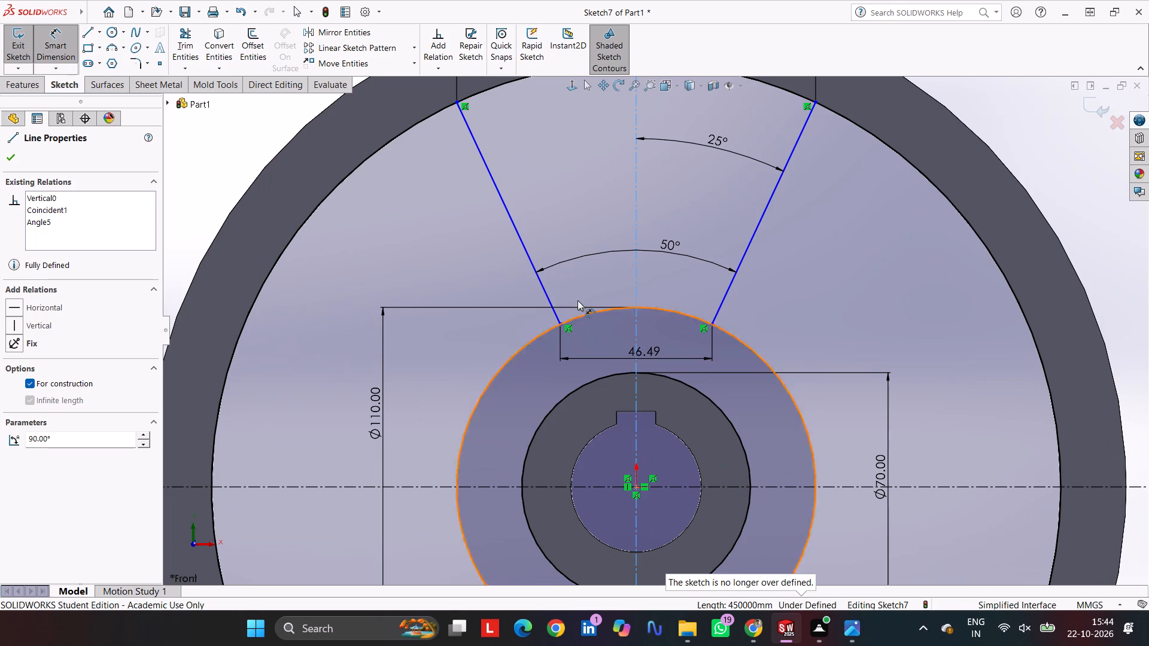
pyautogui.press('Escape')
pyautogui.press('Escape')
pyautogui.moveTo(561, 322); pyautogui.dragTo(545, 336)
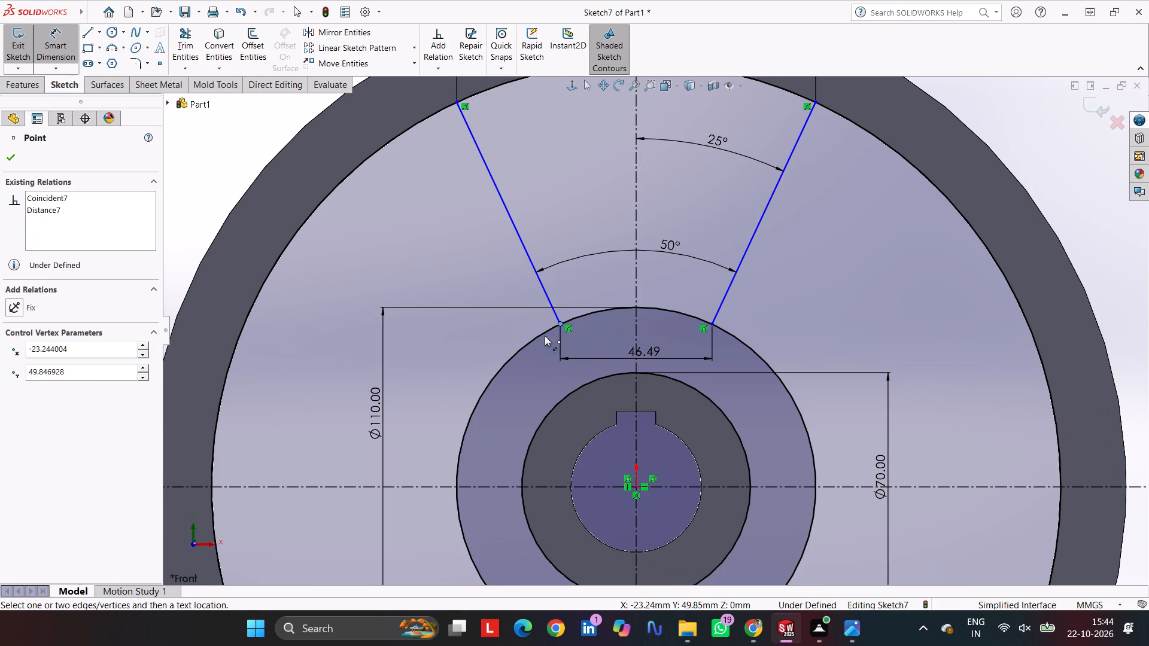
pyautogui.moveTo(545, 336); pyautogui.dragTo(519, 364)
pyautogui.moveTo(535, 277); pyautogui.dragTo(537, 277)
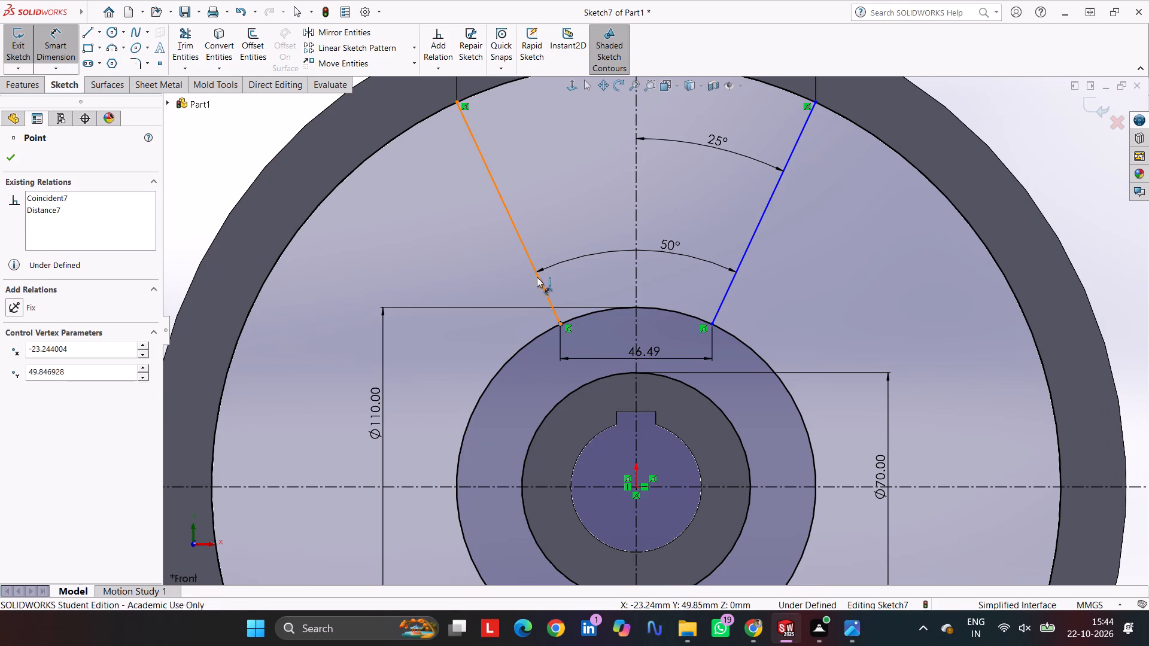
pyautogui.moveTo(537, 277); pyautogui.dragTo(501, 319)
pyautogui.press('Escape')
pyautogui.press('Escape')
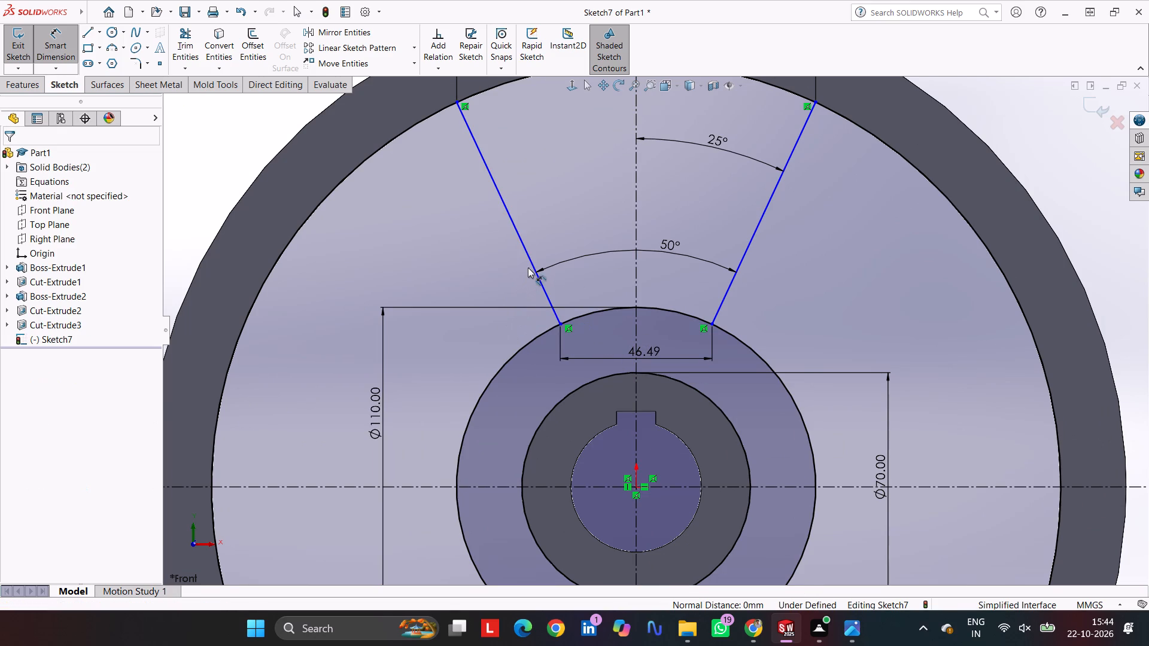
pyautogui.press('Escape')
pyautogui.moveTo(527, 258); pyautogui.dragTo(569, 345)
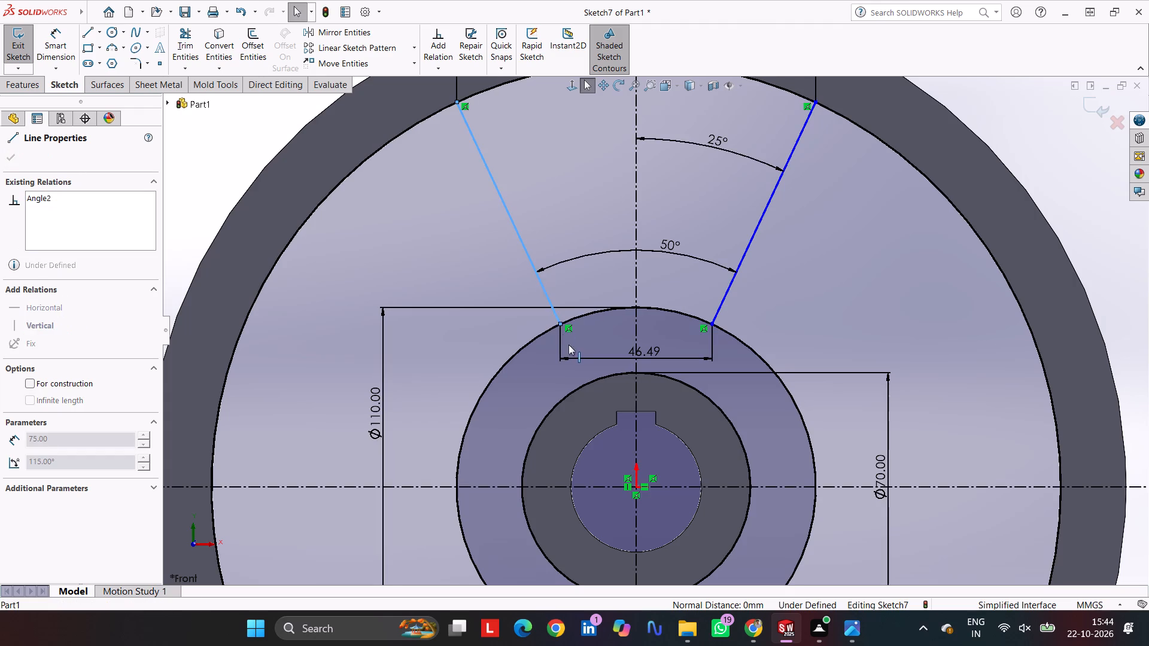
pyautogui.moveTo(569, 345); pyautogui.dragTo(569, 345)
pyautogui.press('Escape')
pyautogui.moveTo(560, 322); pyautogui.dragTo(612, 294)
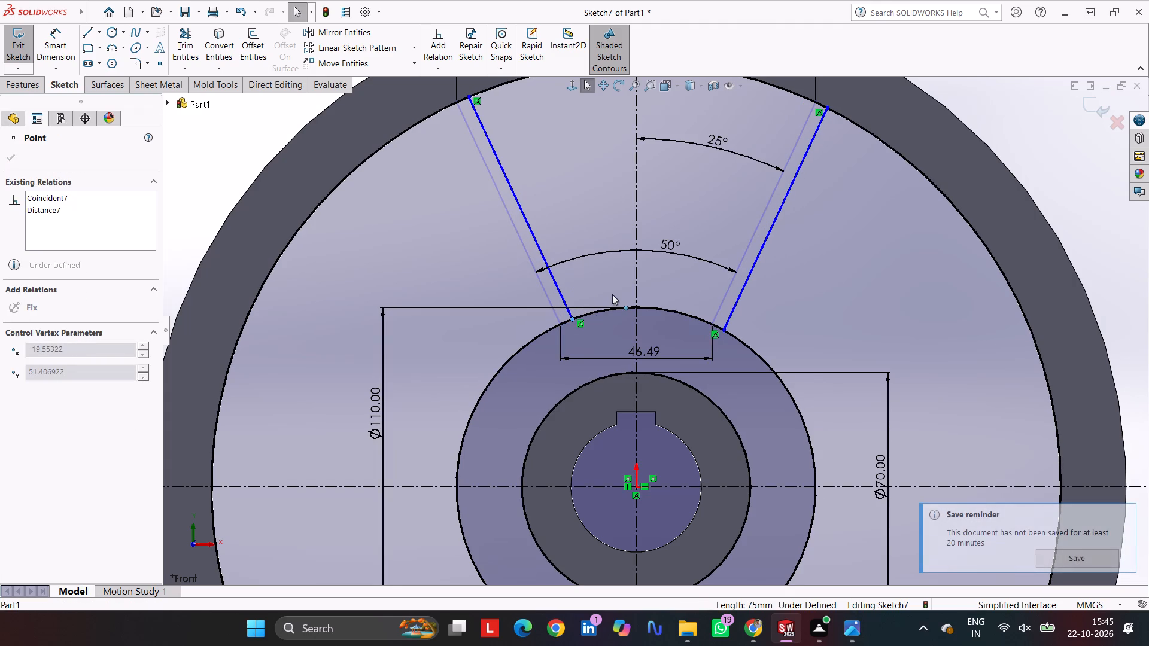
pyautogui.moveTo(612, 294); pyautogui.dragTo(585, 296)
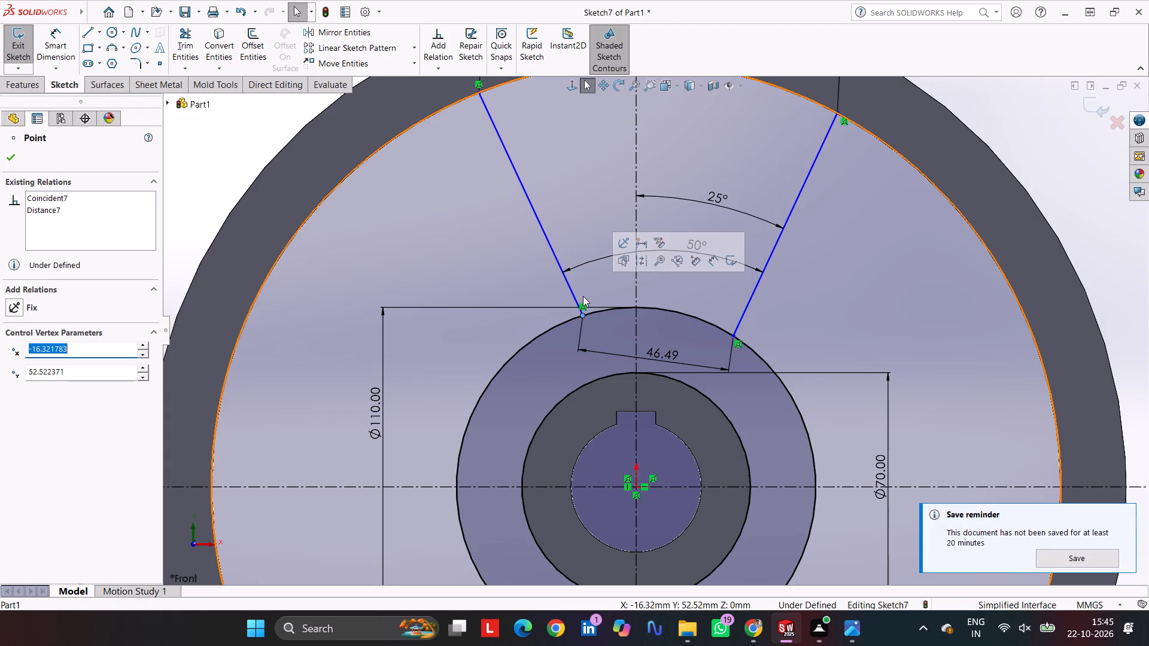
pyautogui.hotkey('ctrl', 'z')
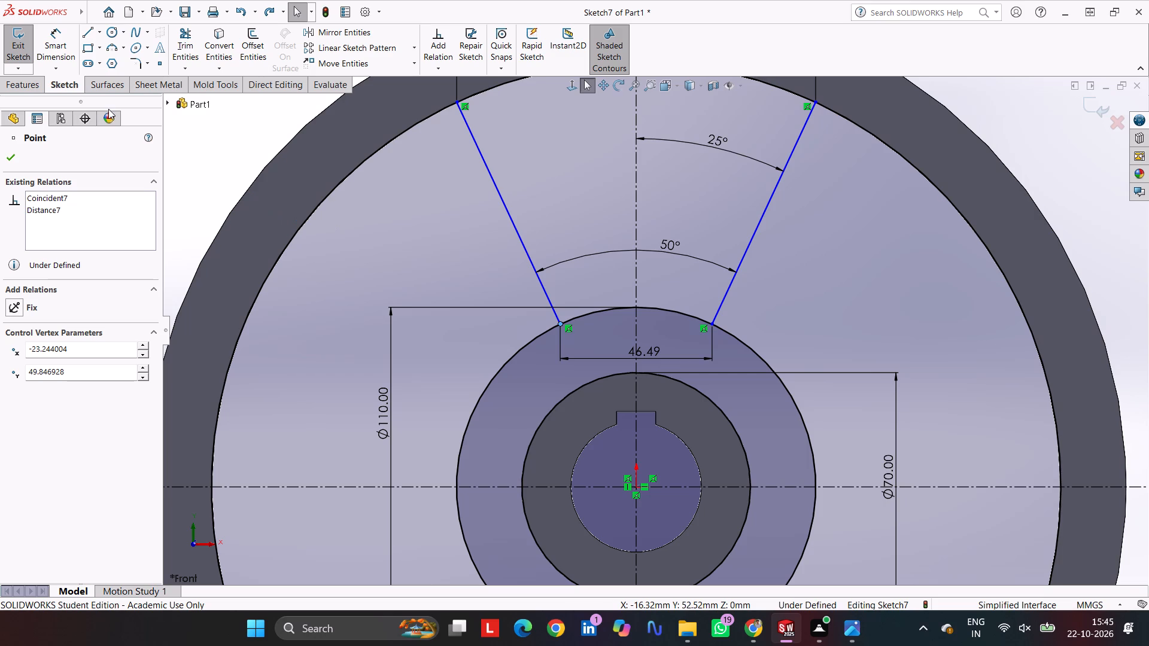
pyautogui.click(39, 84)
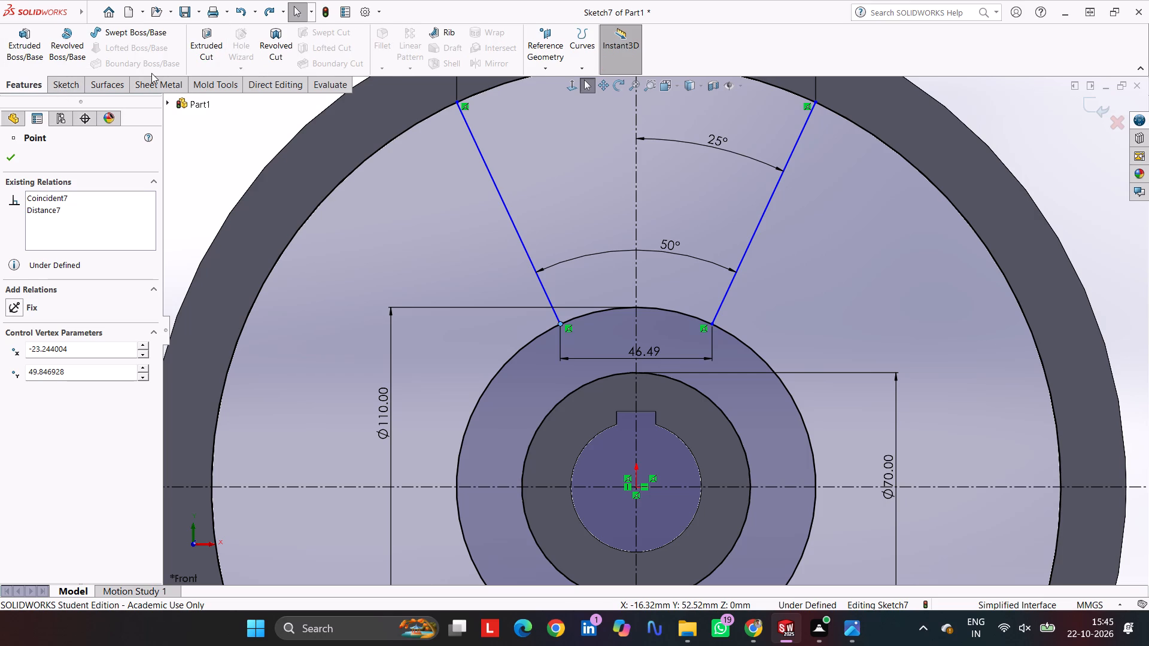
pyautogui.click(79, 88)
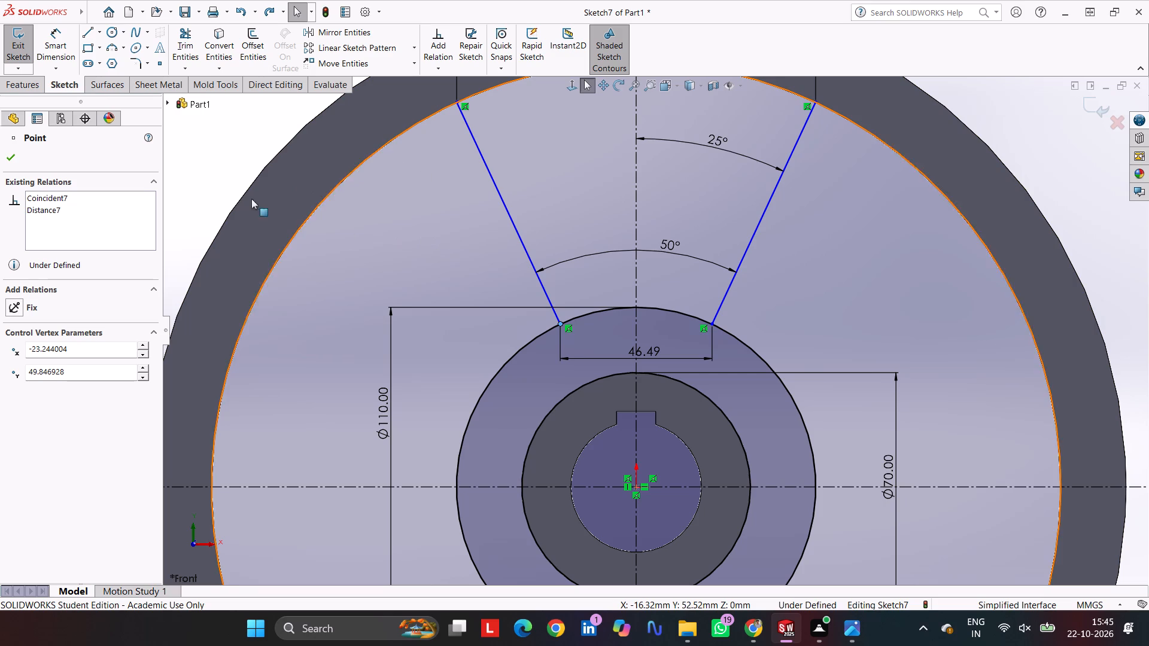
# Trim away all of the 110 mm circle except the arc between the two slanted lines.
pyautogui.click(181, 34)
pyautogui.moveTo(515, 378); pyautogui.dragTo(481, 359)
pyautogui.moveTo(755, 410); pyautogui.dragTo(862, 367)
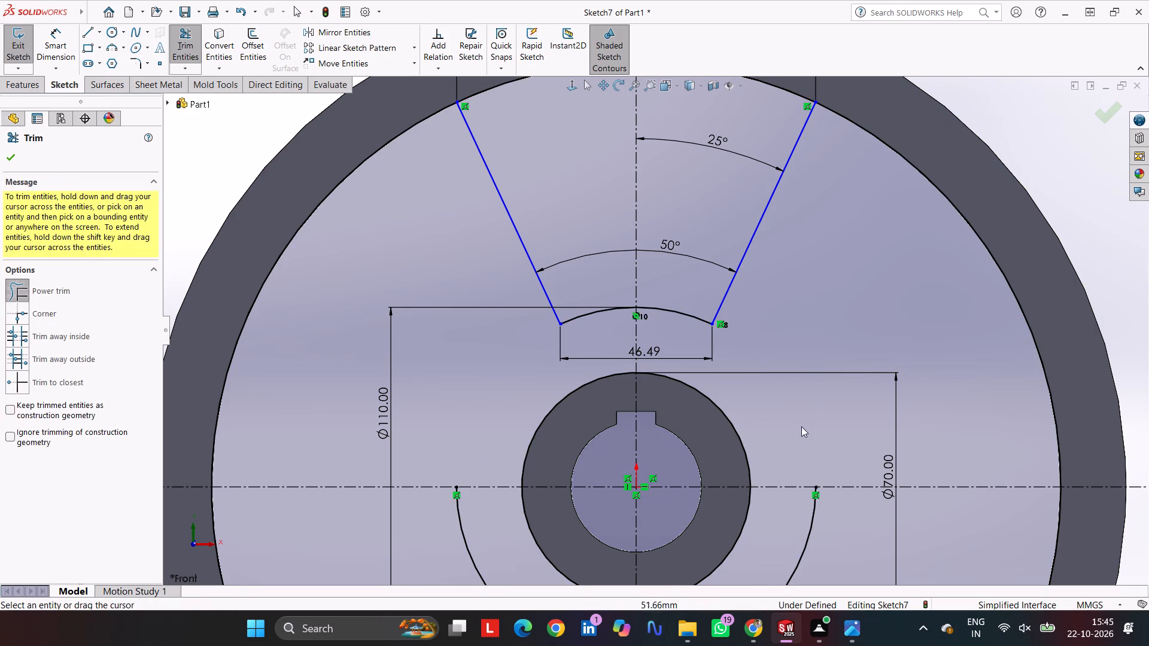
pyautogui.scroll(3, 793, 454)
pyautogui.scroll(-2, 735, 476)
pyautogui.moveTo(521, 479); pyautogui.dragTo(506, 525)
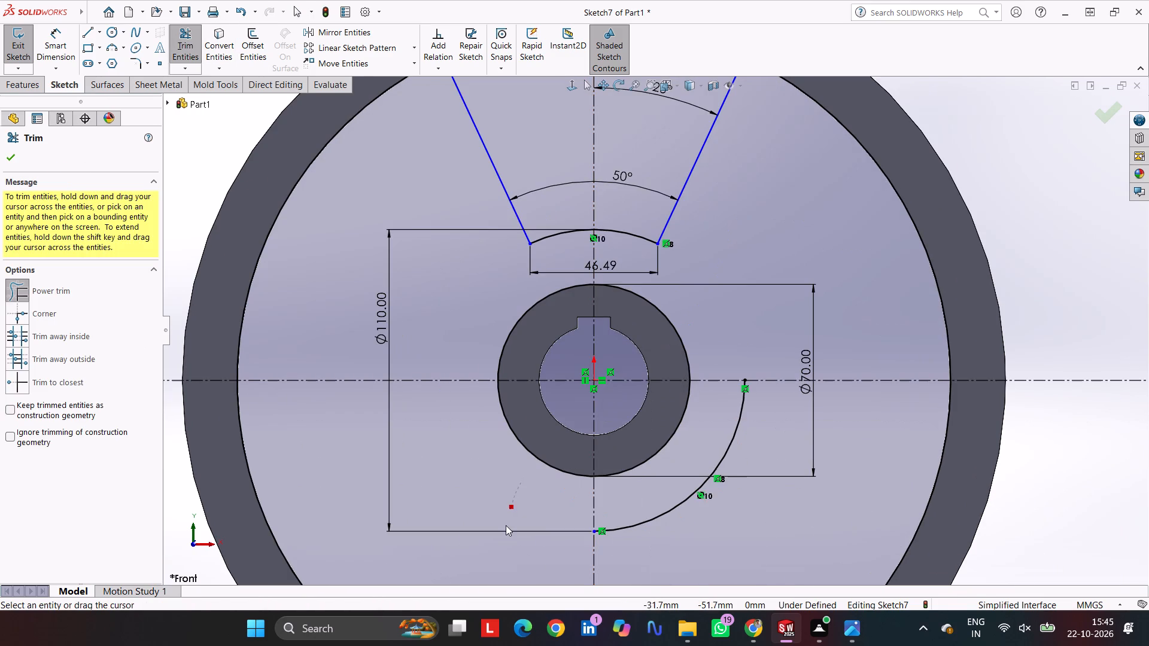
pyautogui.moveTo(506, 525); pyautogui.dragTo(505, 526)
pyautogui.moveTo(671, 486); pyautogui.dragTo(697, 540)
pyautogui.scroll(1, 651, 336)
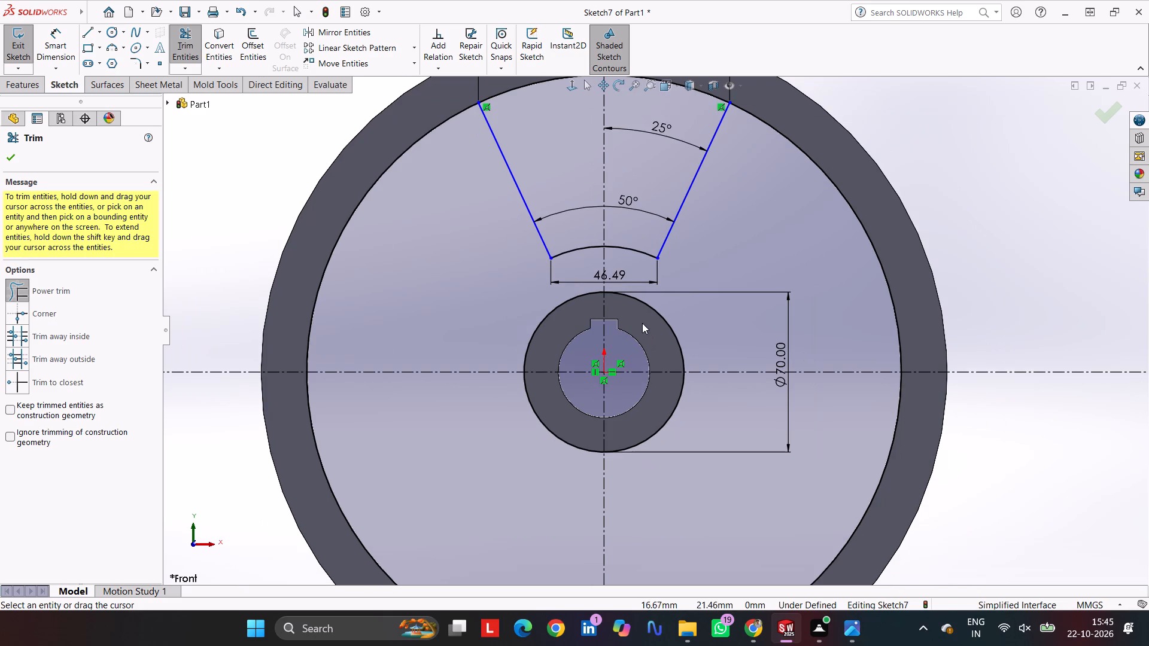
pyautogui.scroll(3, 624, 255)
pyautogui.scroll(-4, 622, 256)
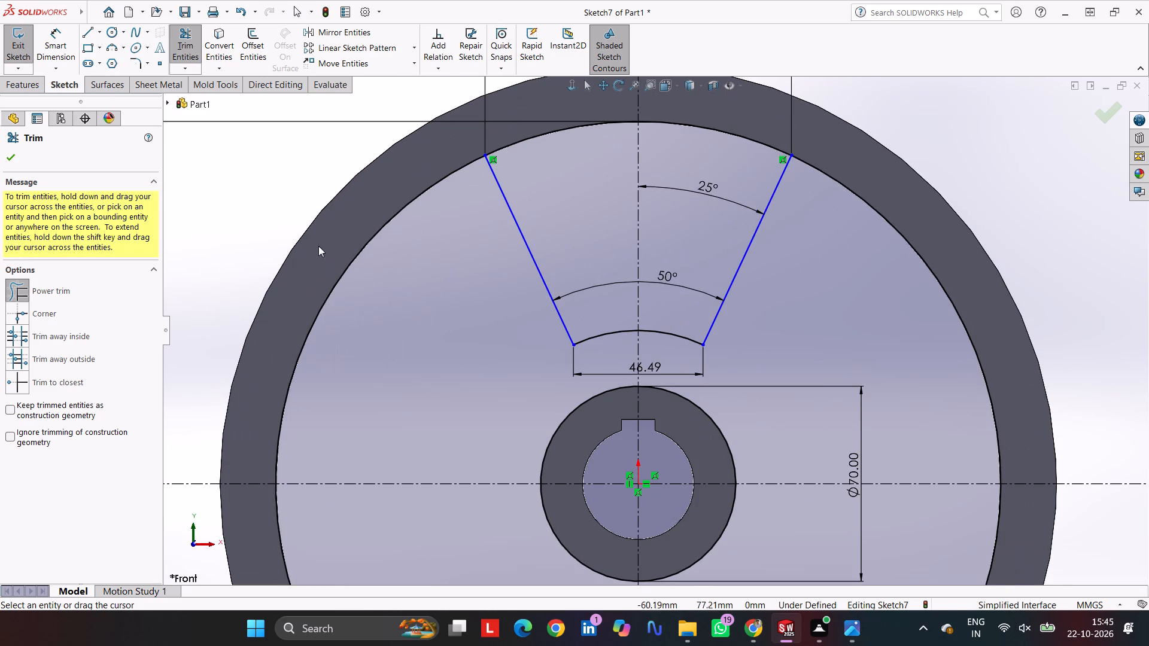
# Trim the 260 mm circle's upper portions on both sides of the 50° sector and finish the Trim command.
pyautogui.click(58, 41)
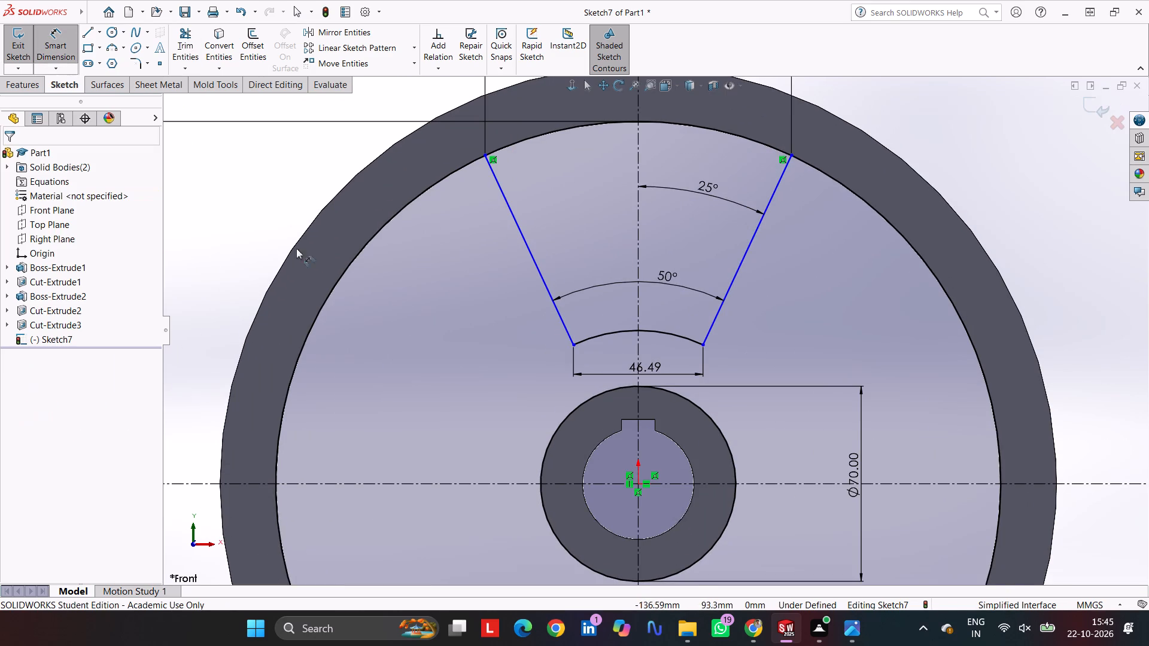
pyautogui.click(184, 35)
pyautogui.moveTo(354, 222); pyautogui.dragTo(387, 253)
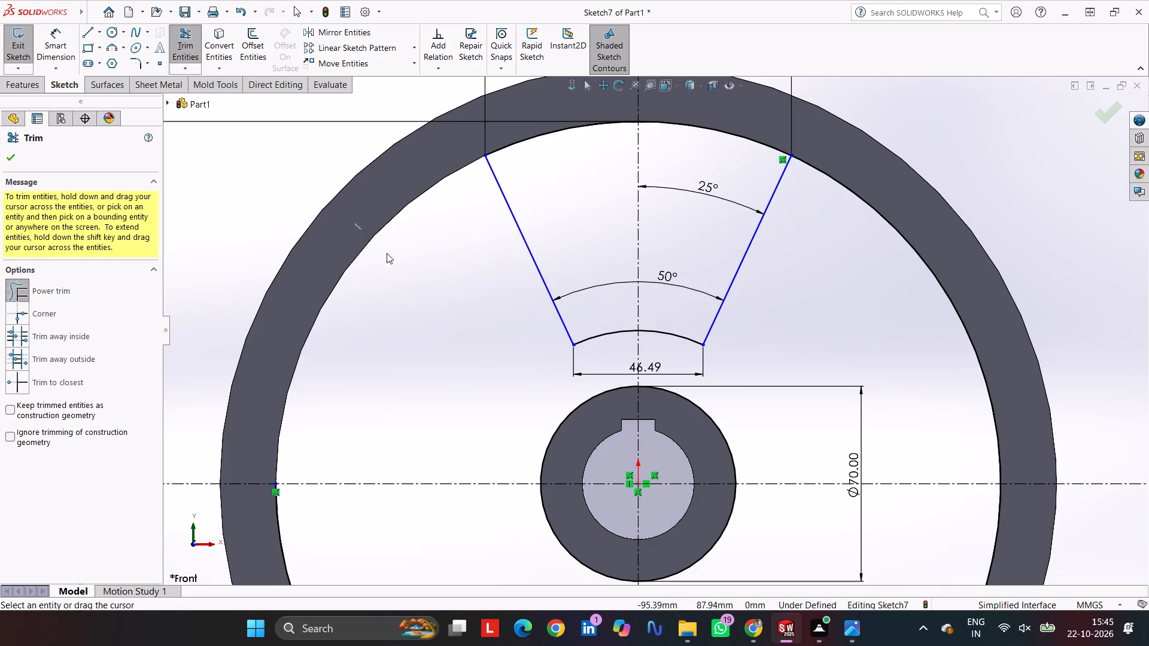
pyautogui.moveTo(387, 253); pyautogui.dragTo(391, 257)
pyautogui.moveTo(855, 255); pyautogui.dragTo(916, 208)
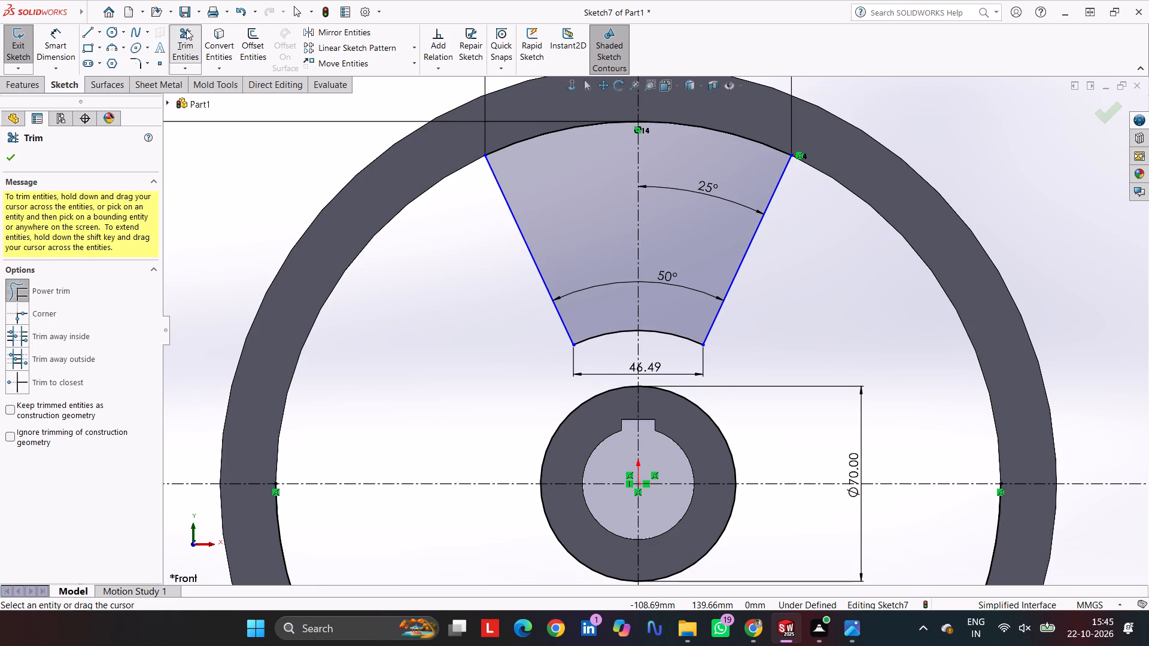
pyautogui.click(186, 29)
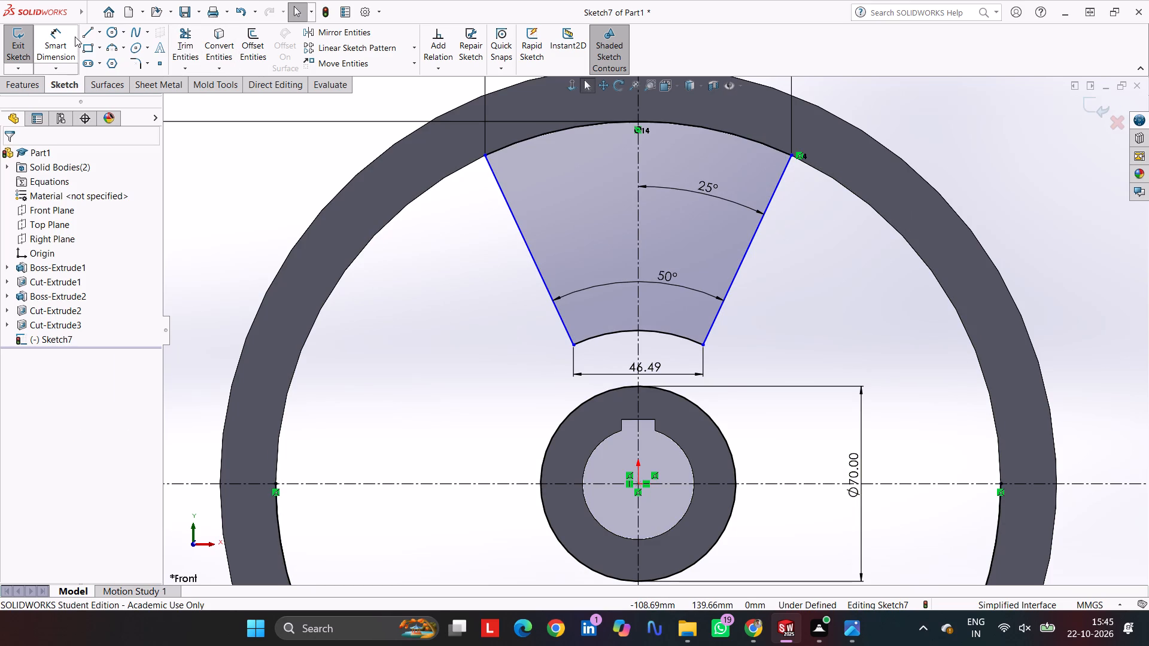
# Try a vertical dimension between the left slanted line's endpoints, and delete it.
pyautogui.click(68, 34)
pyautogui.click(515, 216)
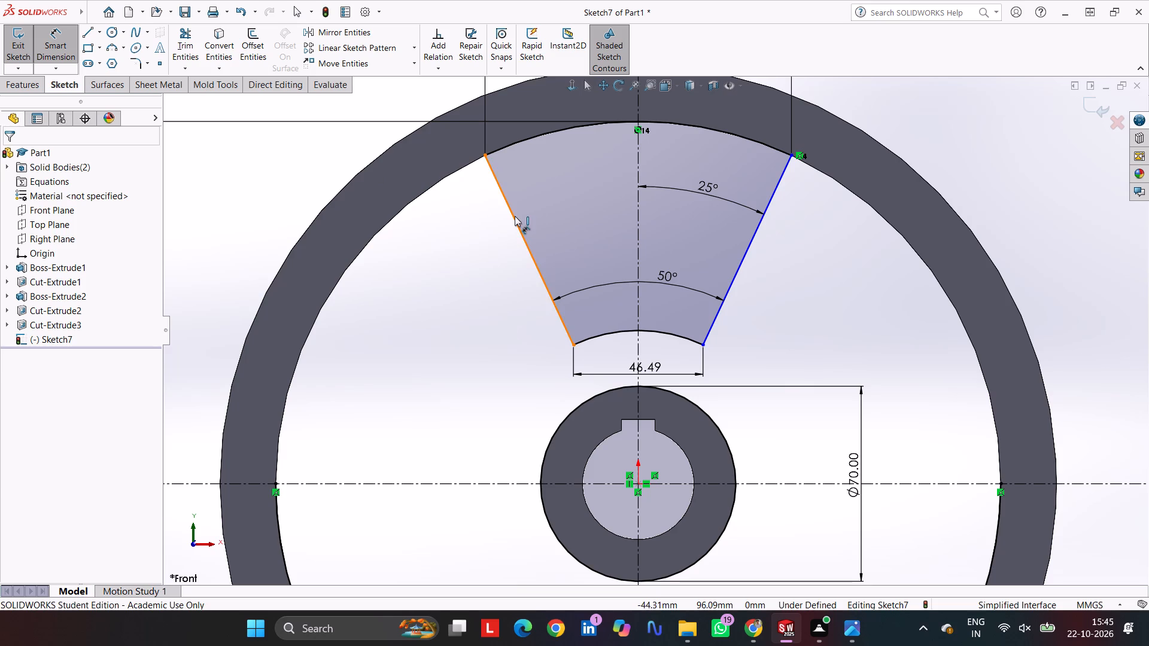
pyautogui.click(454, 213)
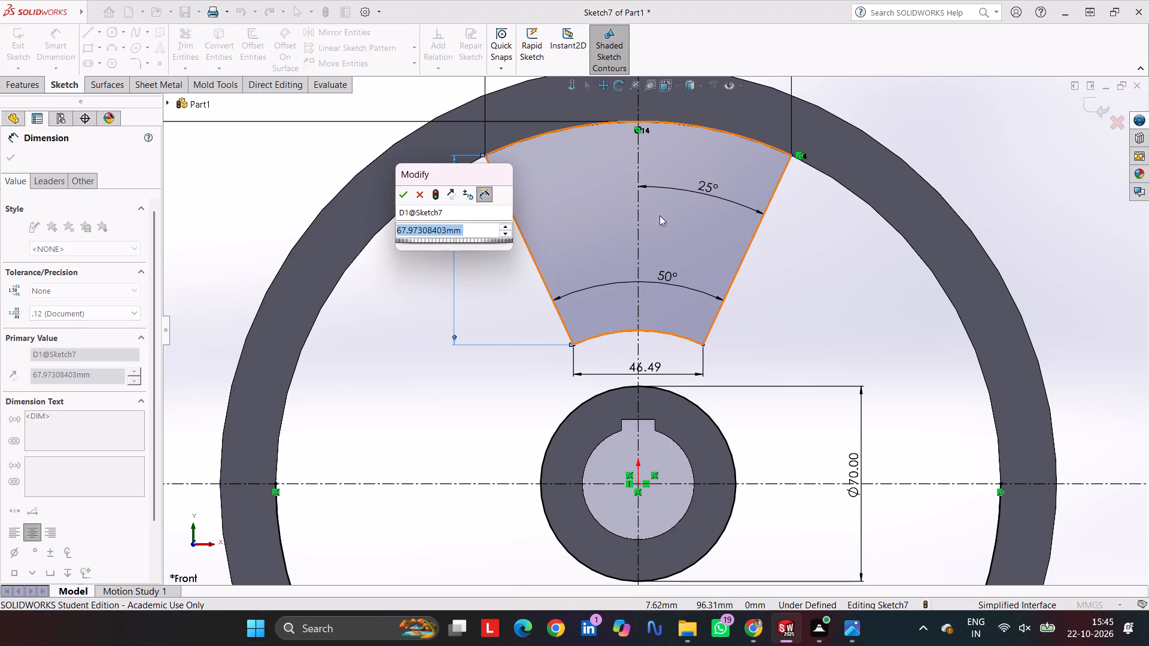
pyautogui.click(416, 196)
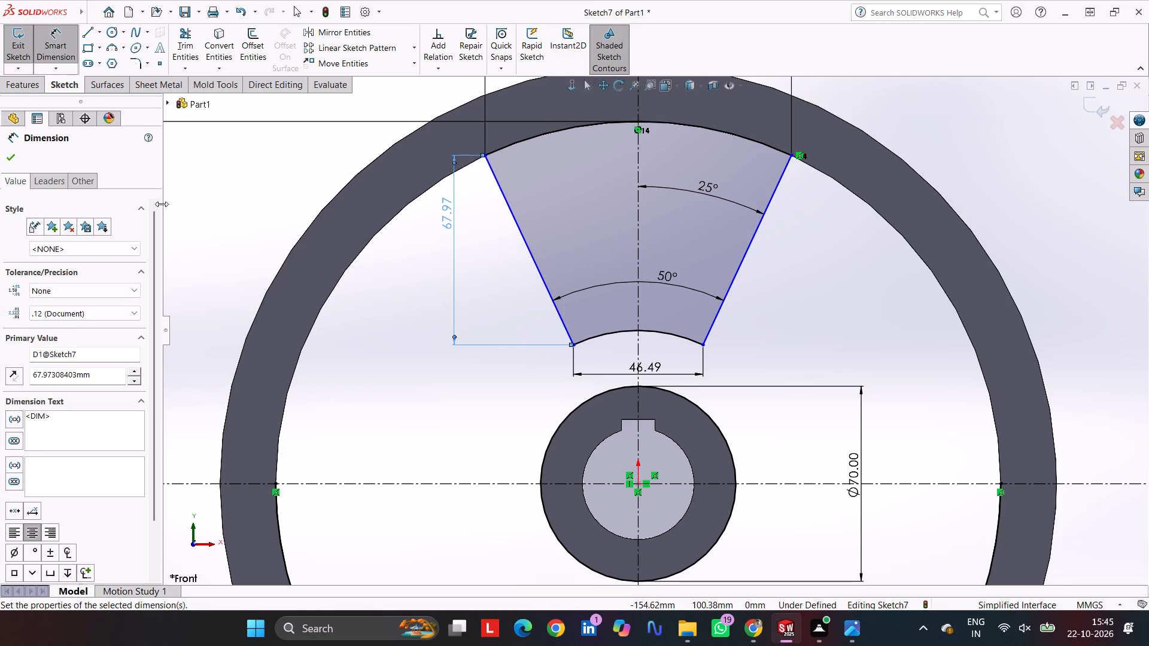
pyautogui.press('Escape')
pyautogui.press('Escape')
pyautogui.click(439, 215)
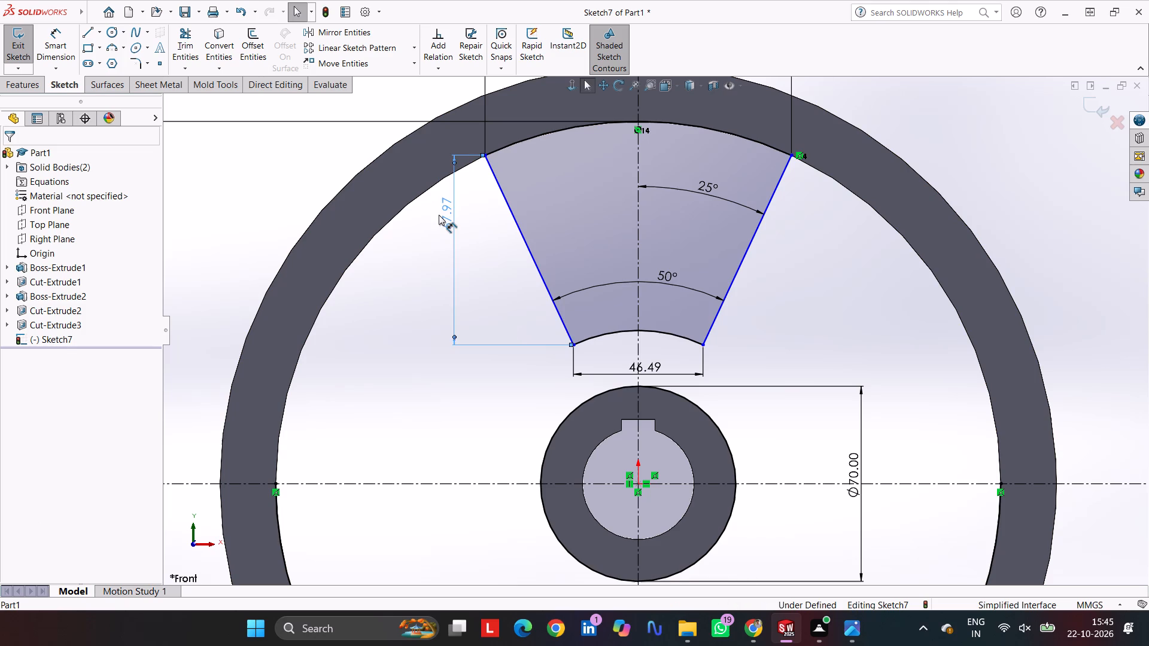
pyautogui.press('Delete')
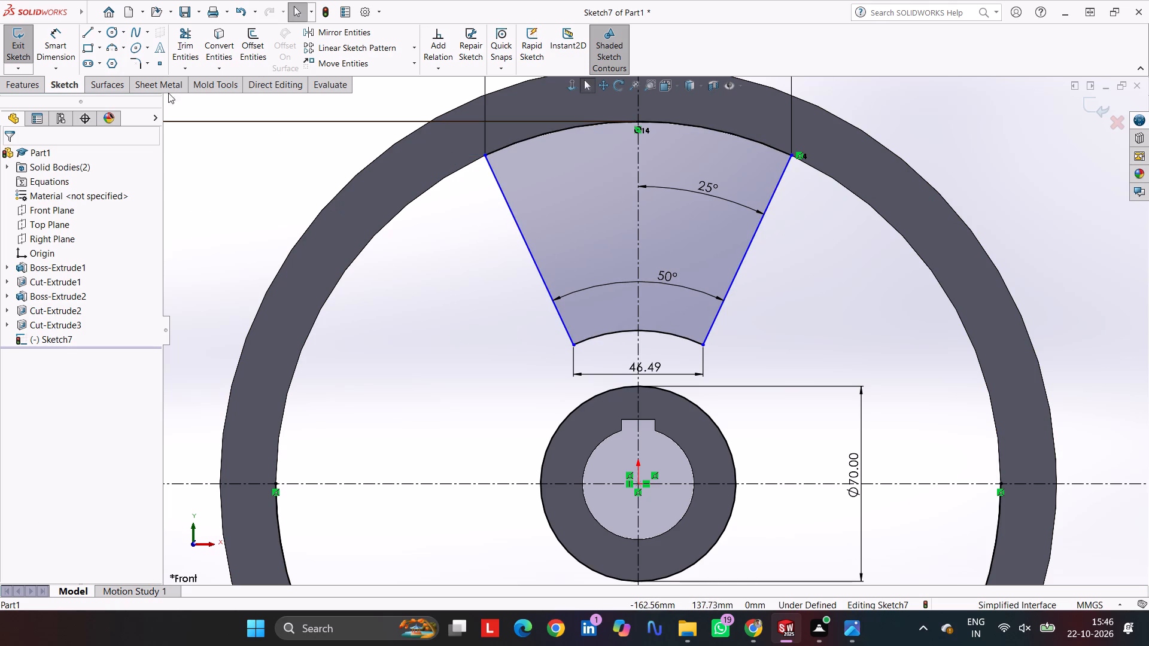
# Dimension the horizontal distance from the vertical construction line to the left slanted line's inner endpoint, keeping the drawn value.
pyautogui.click(65, 45)
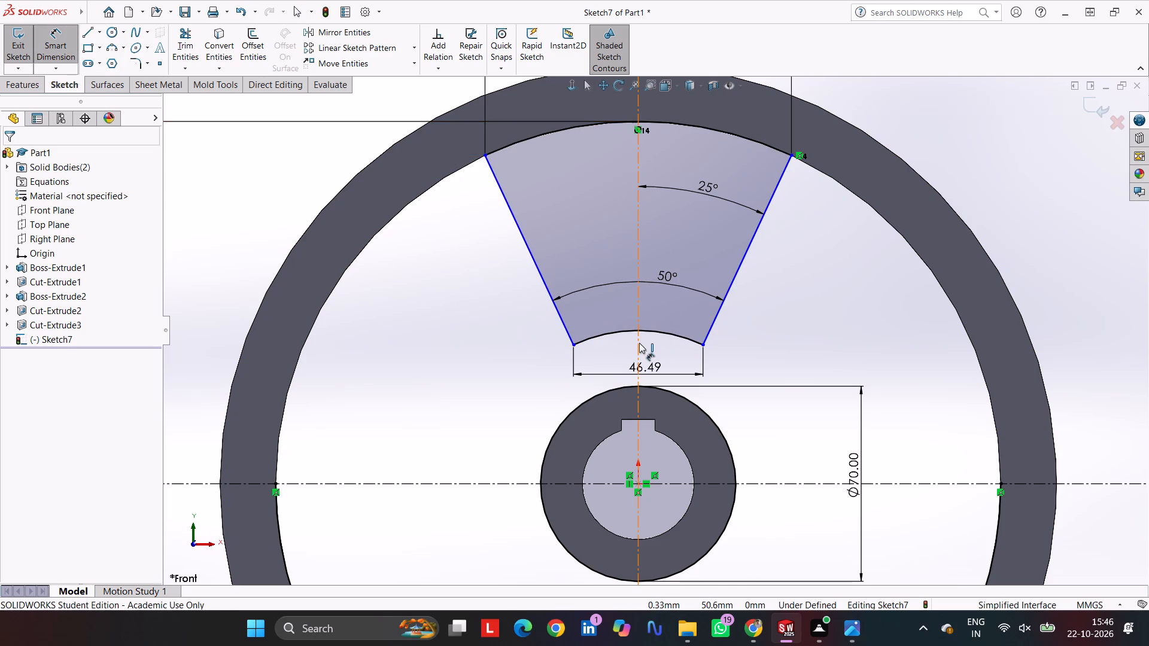
pyautogui.click(639, 343)
pyautogui.click(574, 343)
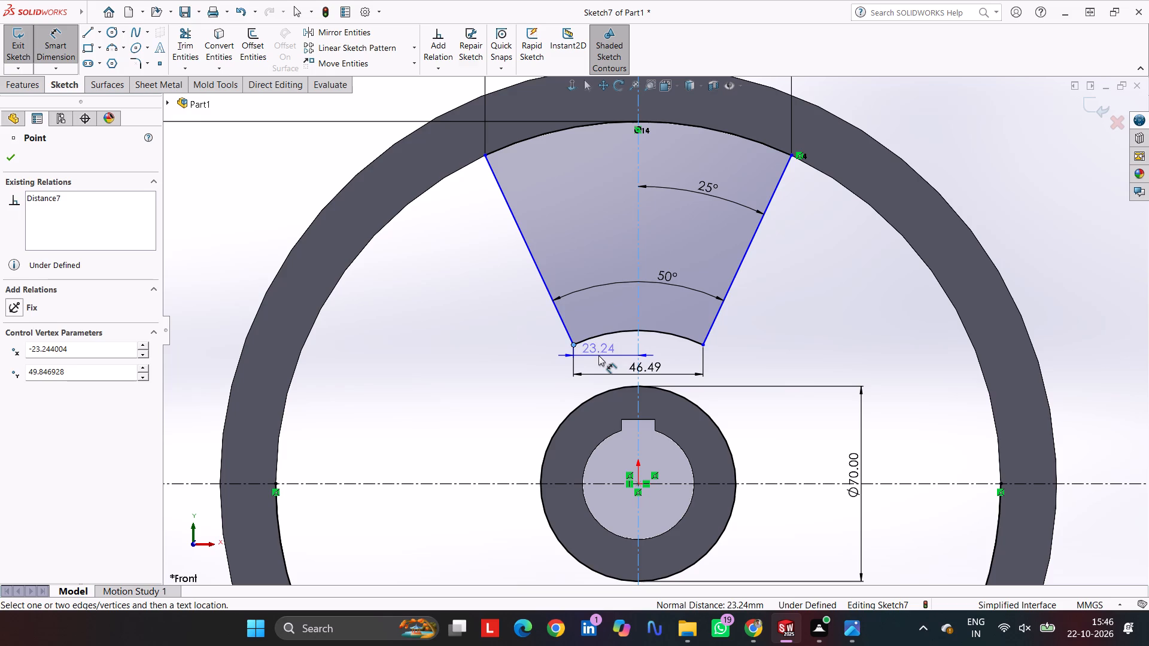
pyautogui.click(599, 355)
pyautogui.click(551, 340)
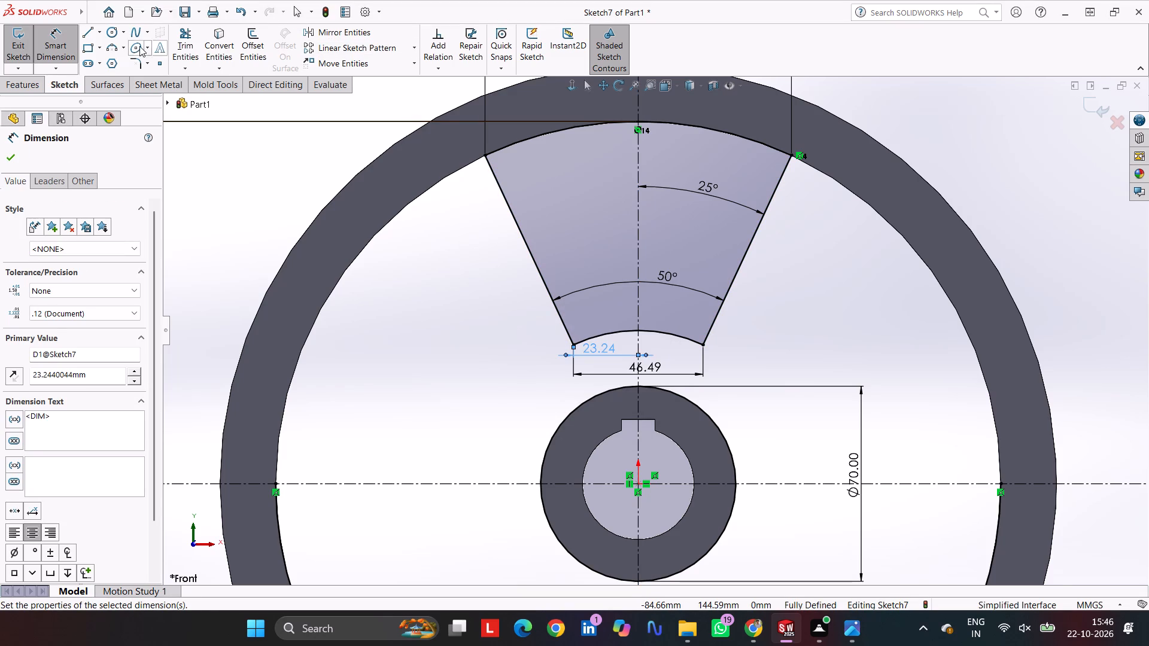
pyautogui.click(19, 86)
pyautogui.click(62, 86)
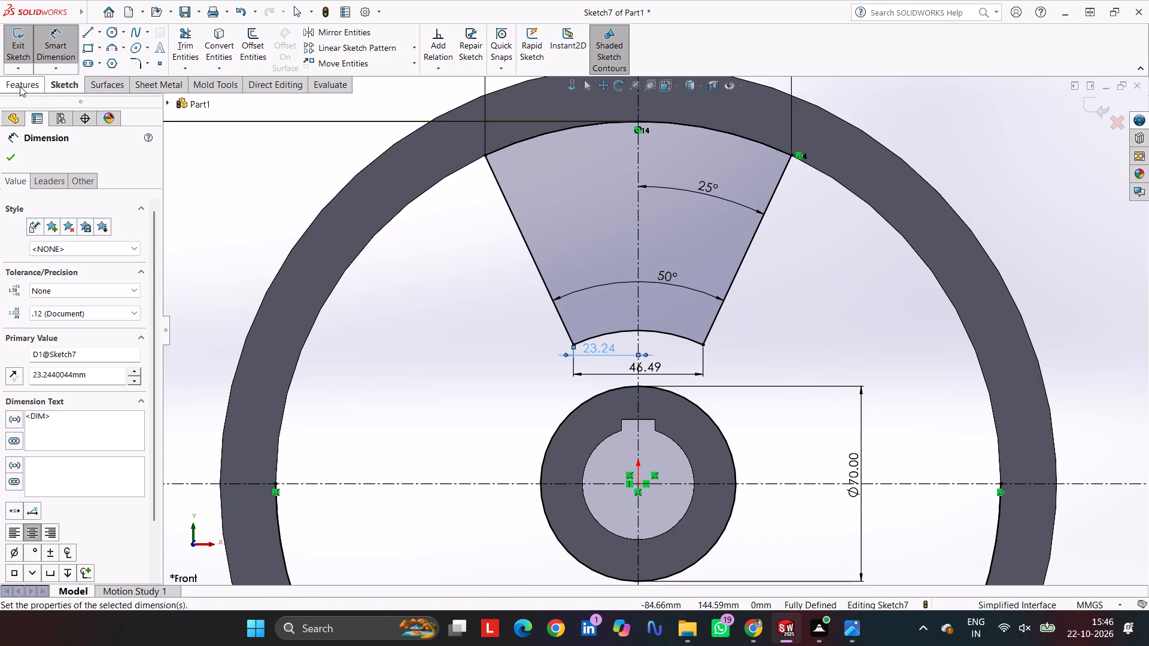
pyautogui.click(12, 156)
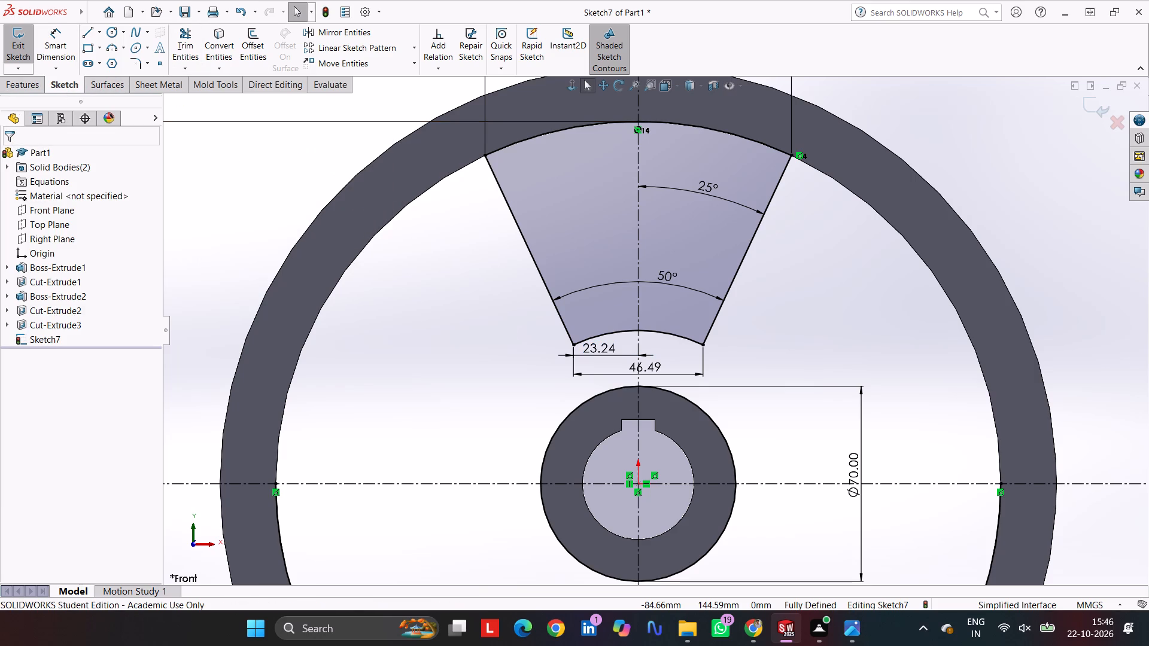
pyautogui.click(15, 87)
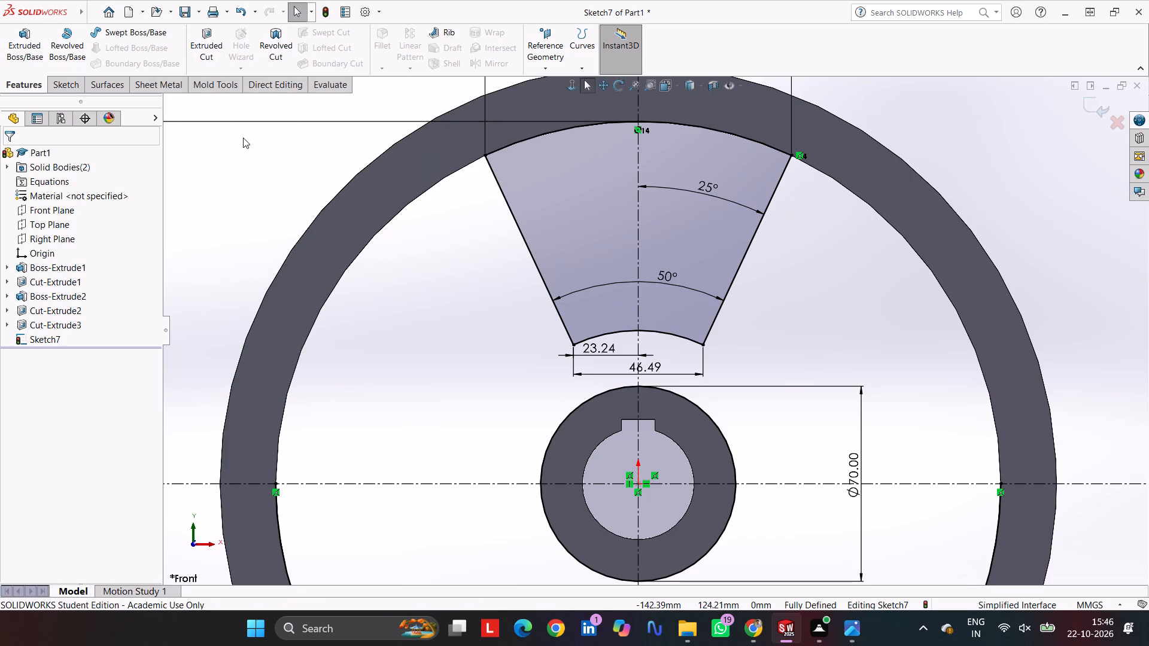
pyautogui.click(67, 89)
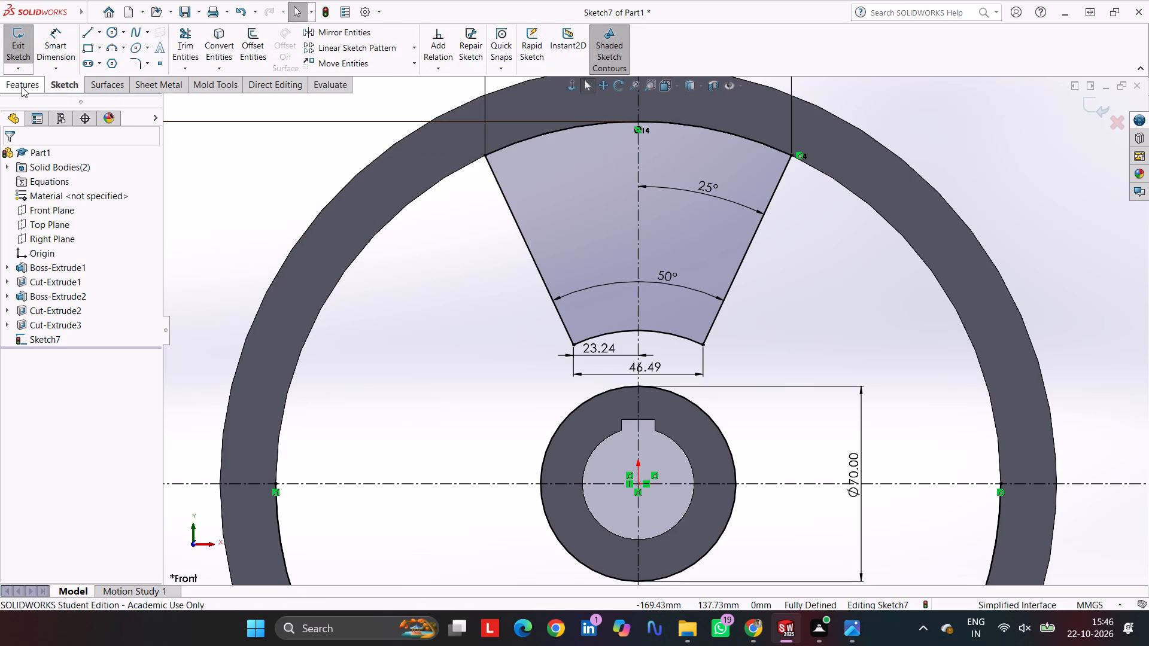
# Fillet the four corners of the 50° sector with a 10 mm radius and finish the Sketch Fillet command.
pyautogui.click(136, 63)
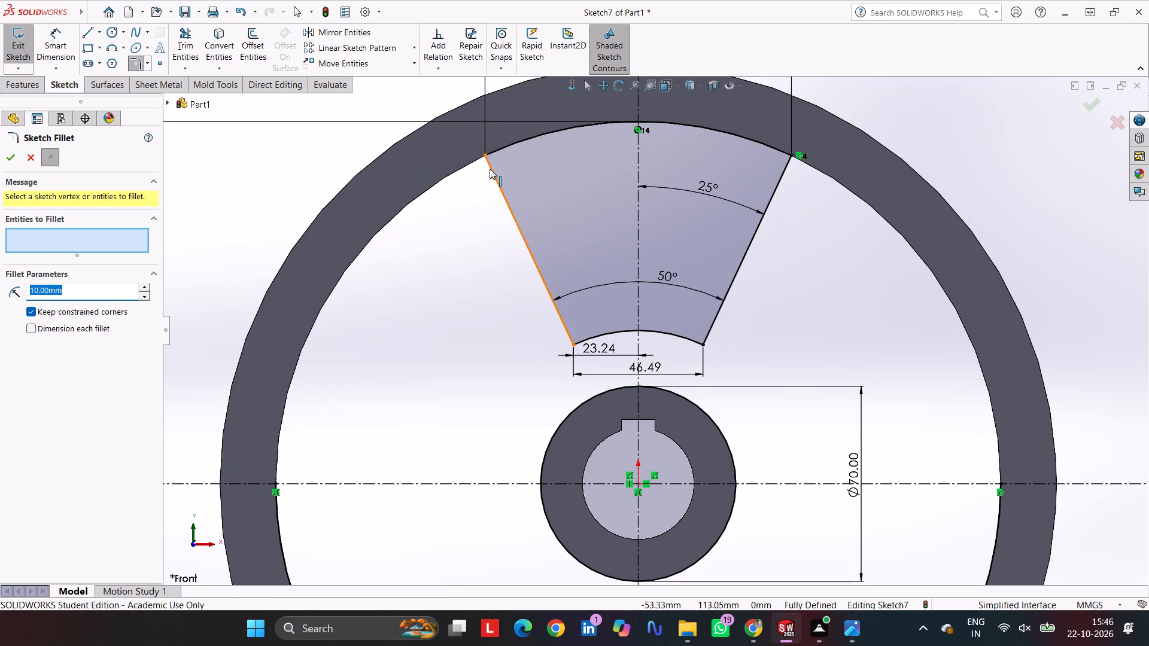
pyautogui.click(490, 169)
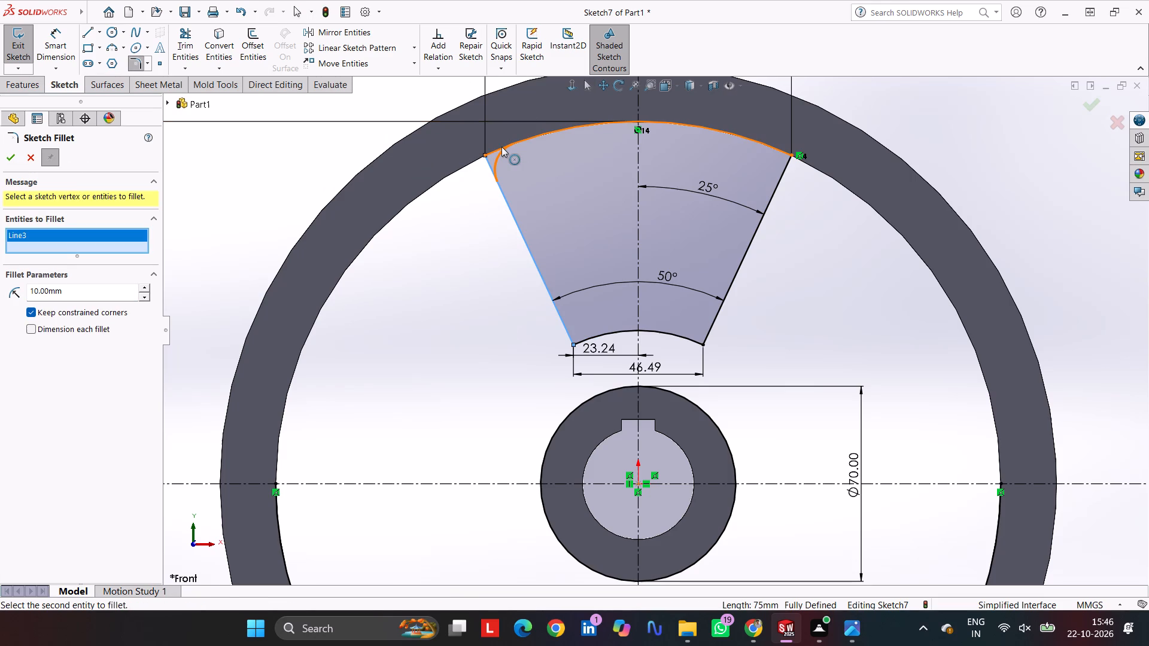
pyautogui.click(501, 147)
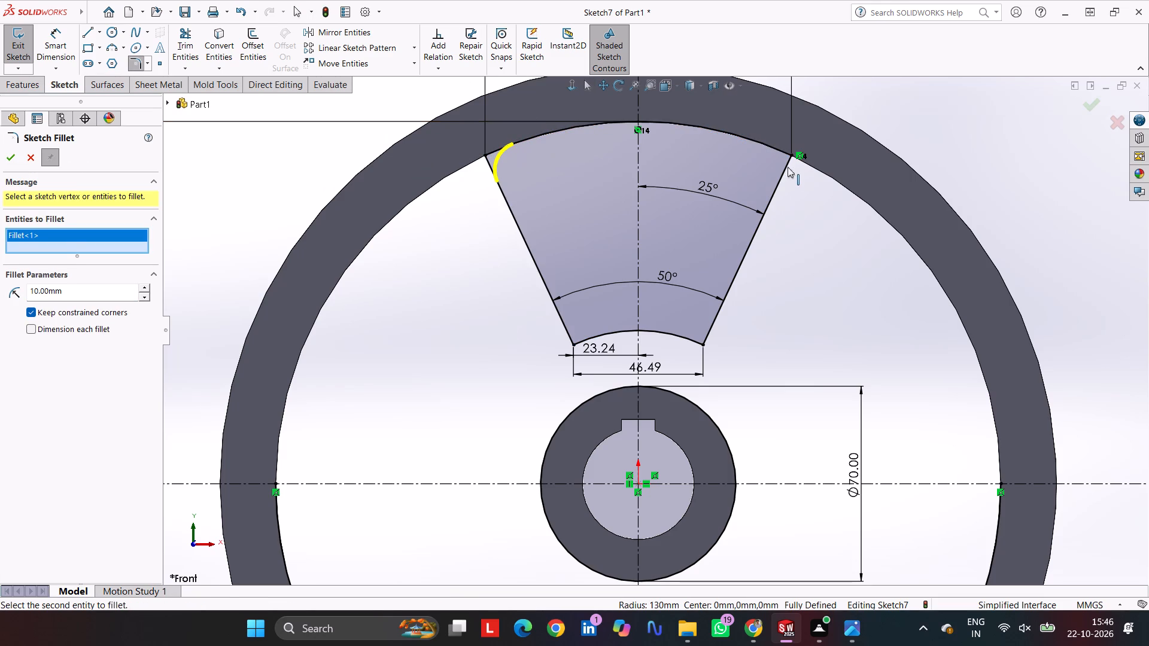
pyautogui.click(786, 167)
pyautogui.click(773, 144)
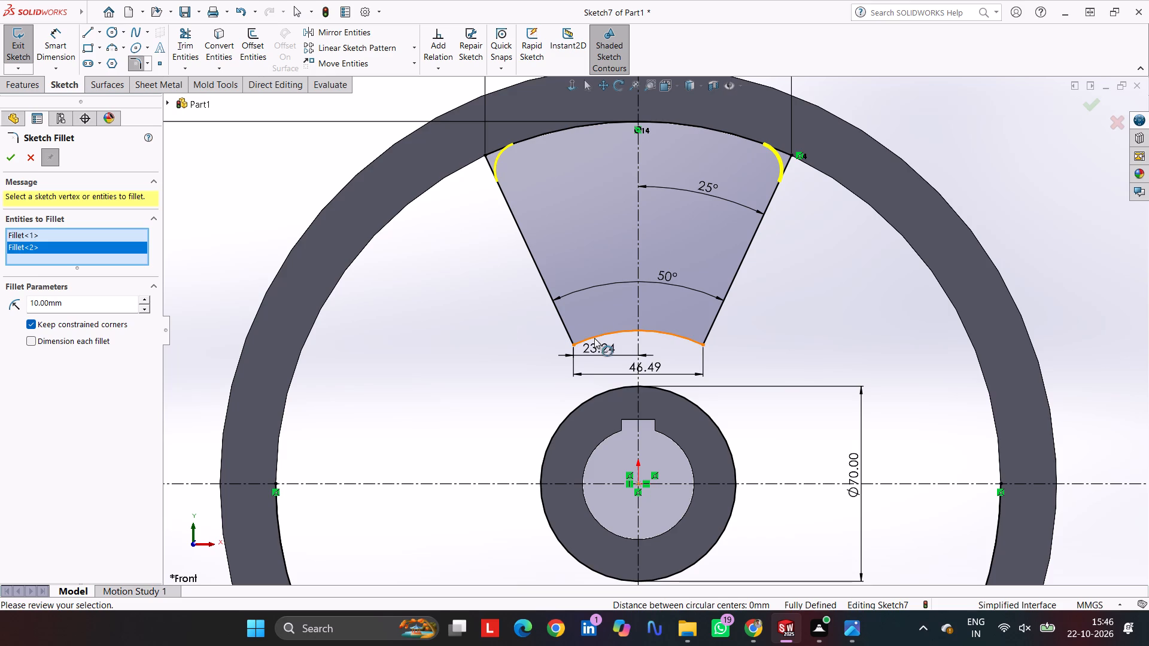
pyautogui.click(594, 338)
pyautogui.click(564, 328)
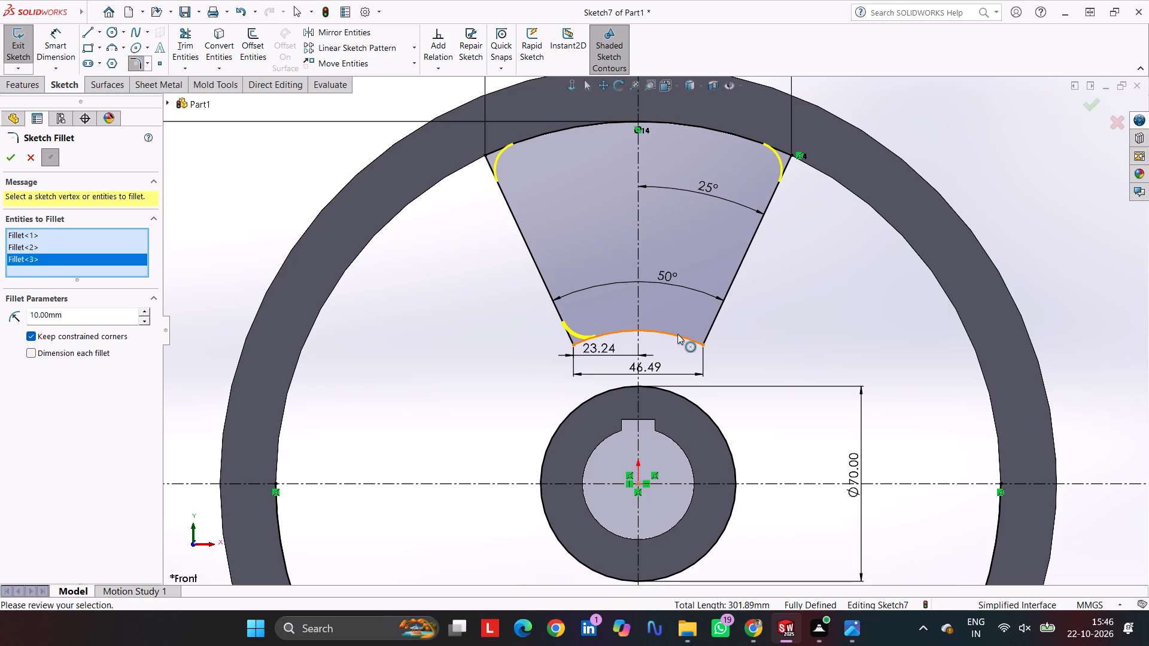
pyautogui.click(677, 334)
pyautogui.click(710, 324)
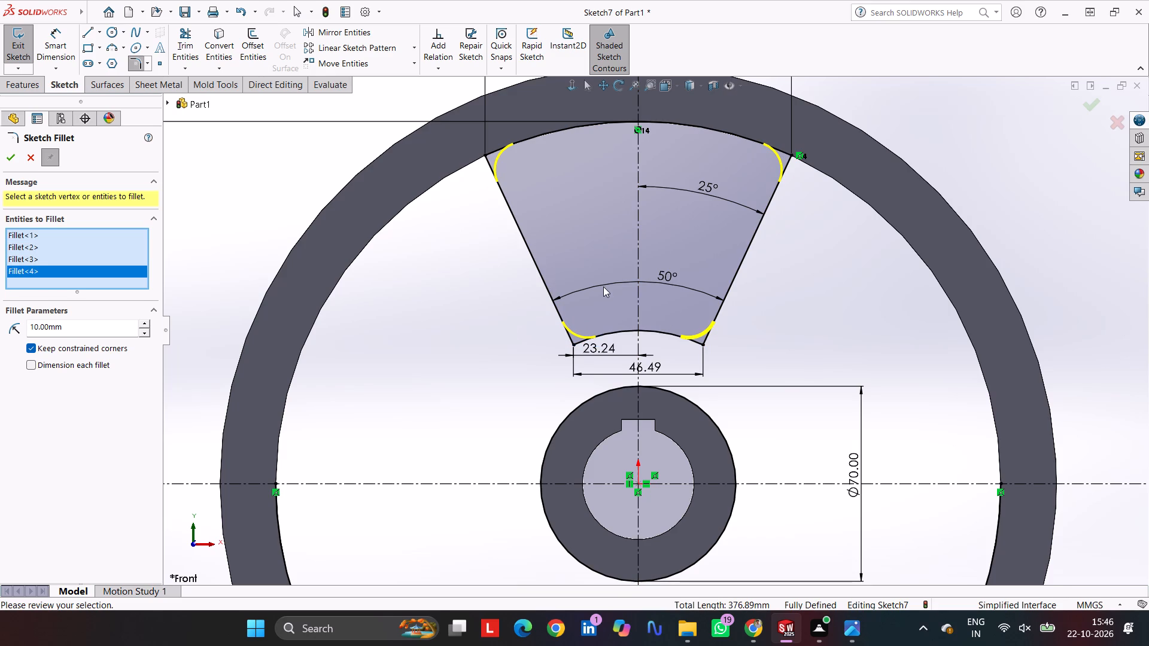
pyautogui.click(10, 156)
pyautogui.click(902, 112)
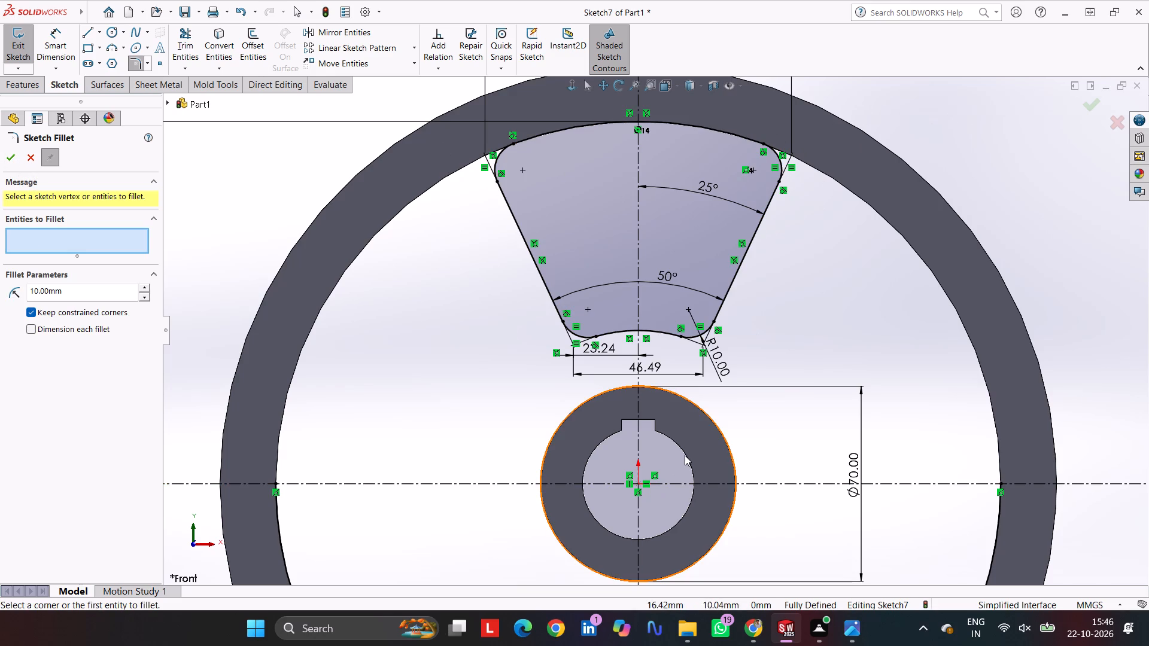
pyautogui.click(709, 425)
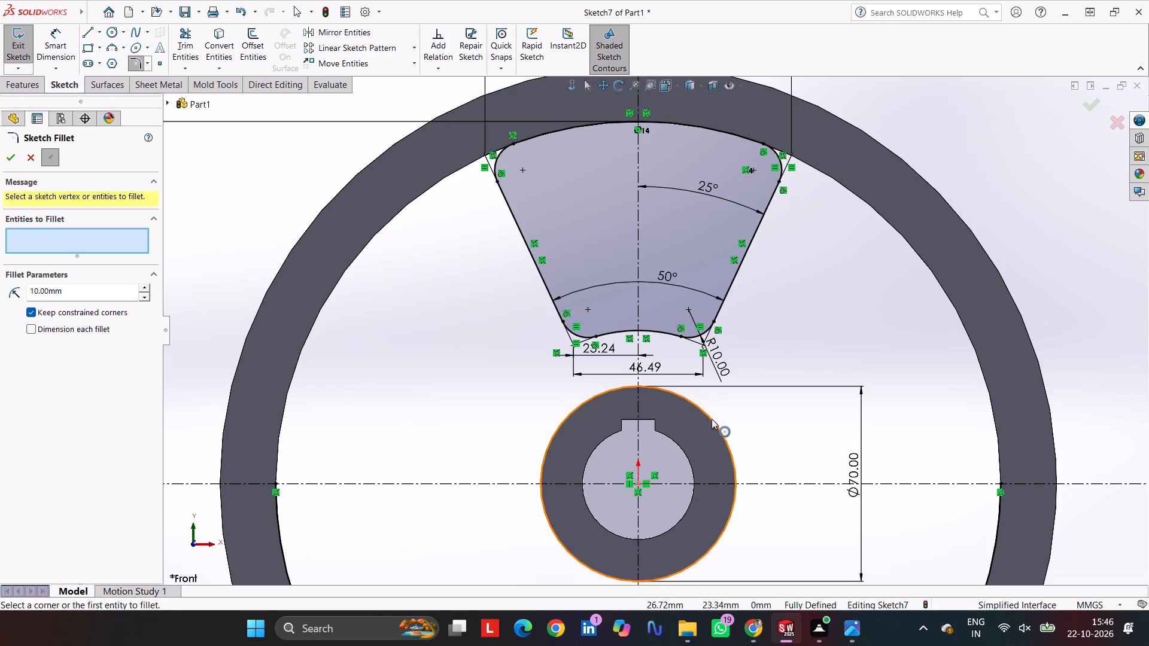
pyautogui.click(712, 419)
pyautogui.click(710, 420)
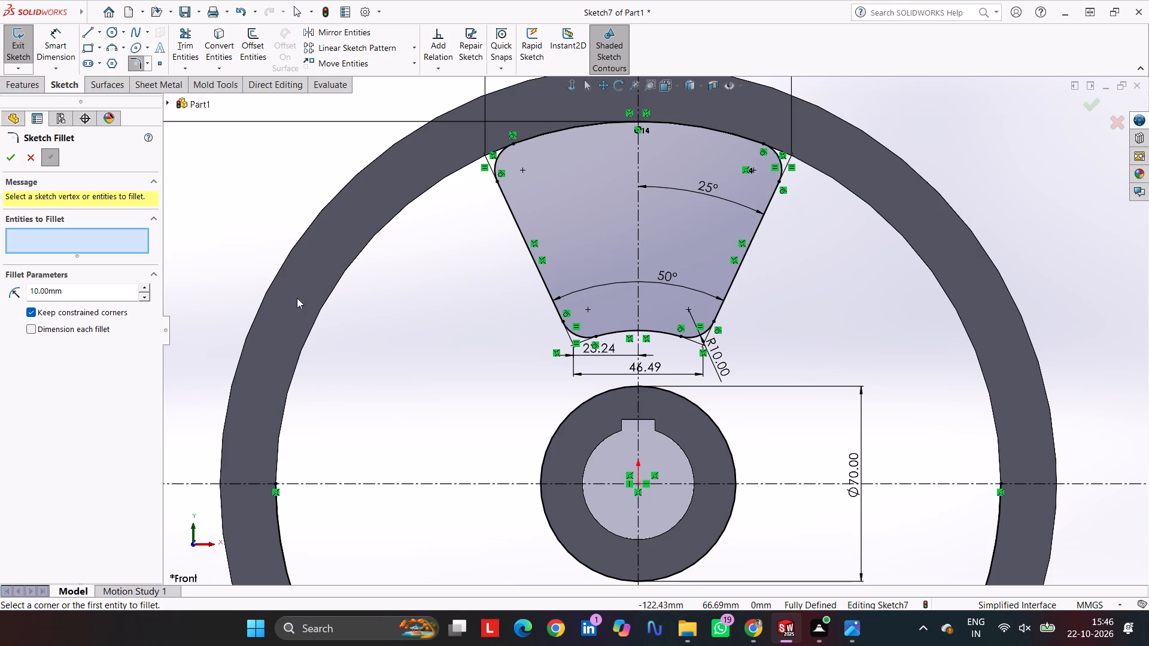
pyautogui.click(15, 156)
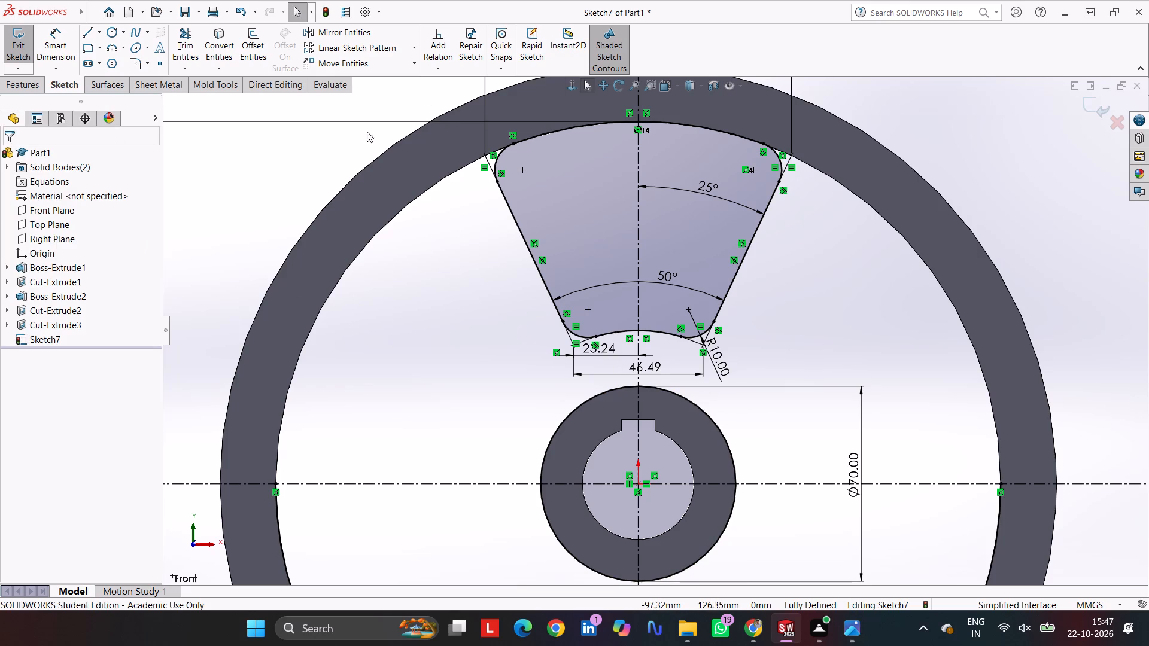
# Circular-pattern the filleted sector profile about the origin with 6 equally spaced instances over 360°.
pyautogui.moveTo(431, 130); pyautogui.dragTo(807, 351)
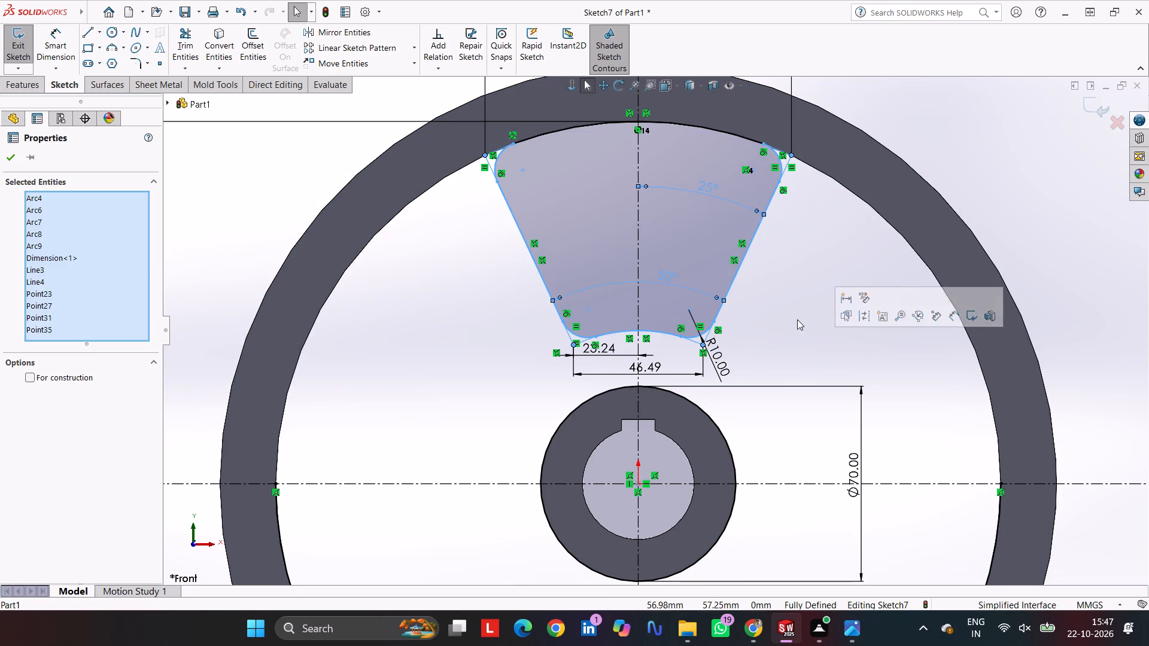
pyautogui.keyDown('ctrl'); pyautogui.click(691, 127); pyautogui.keyUp('ctrl')
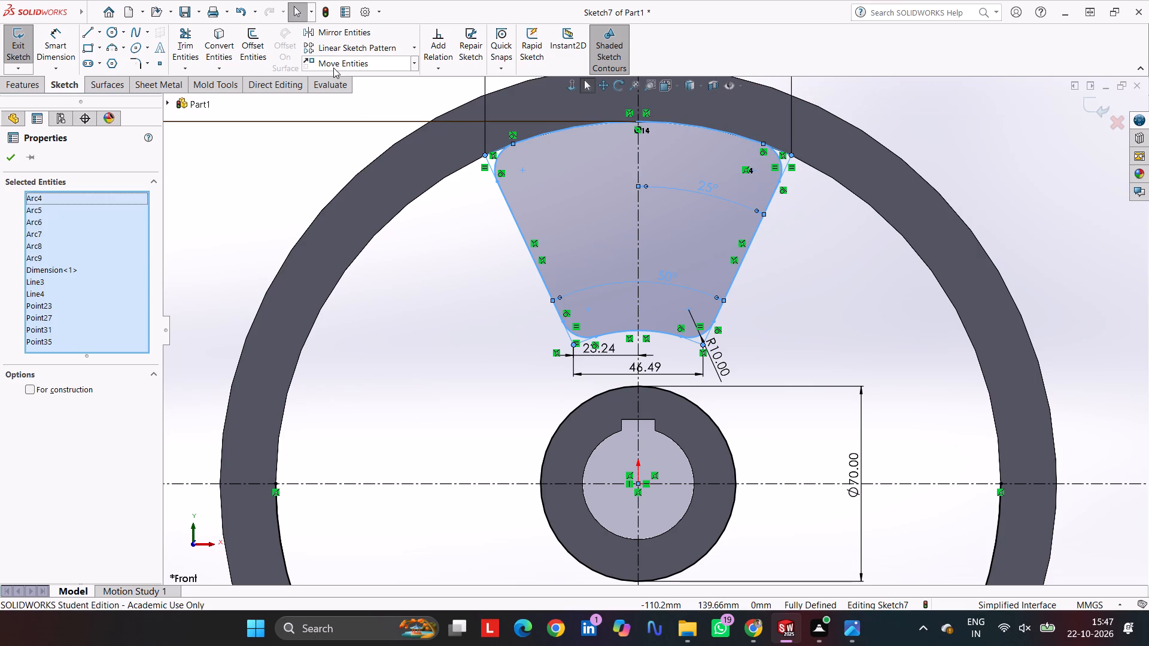
pyautogui.click(416, 47)
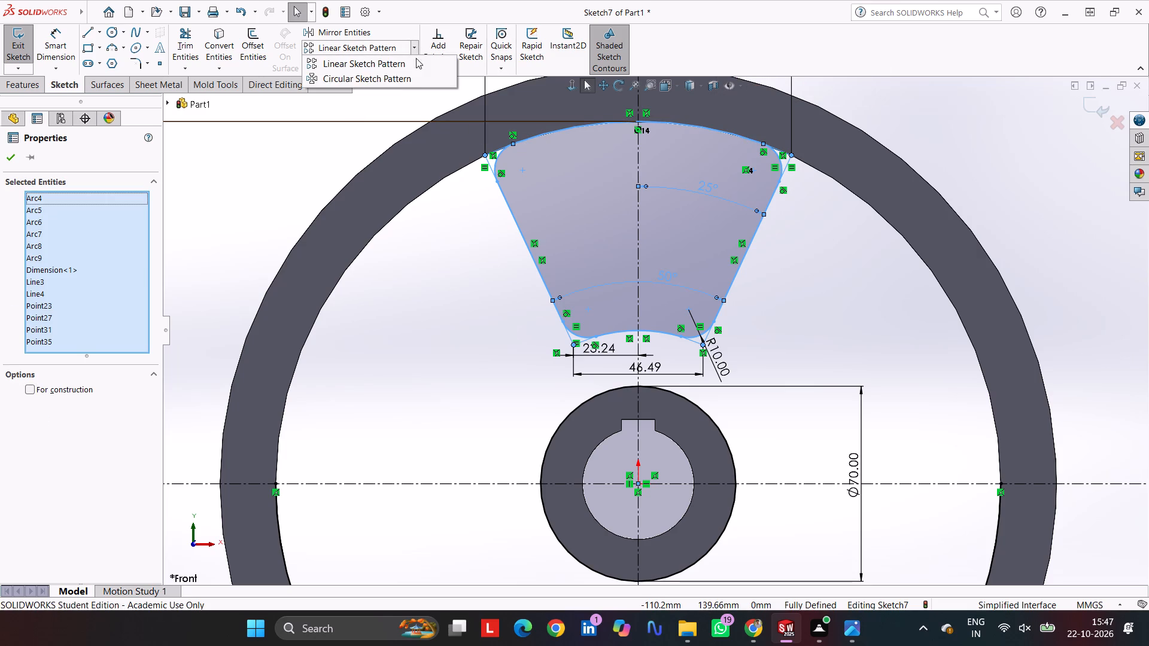
pyautogui.click(396, 78)
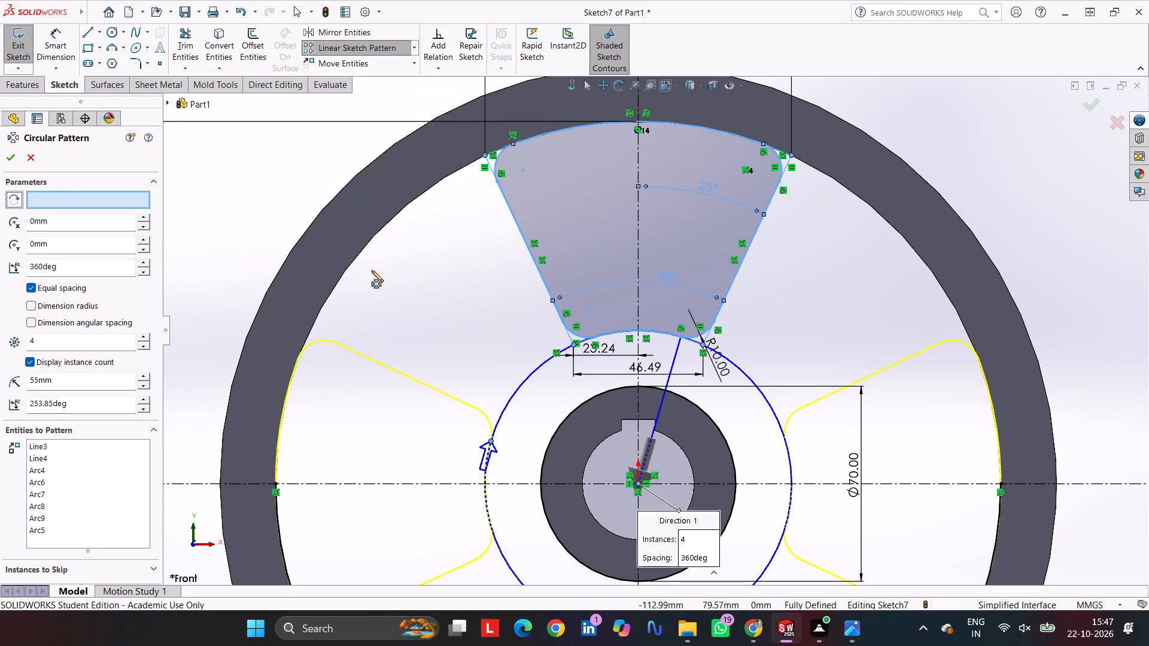
pyautogui.scroll(3, 607, 314)
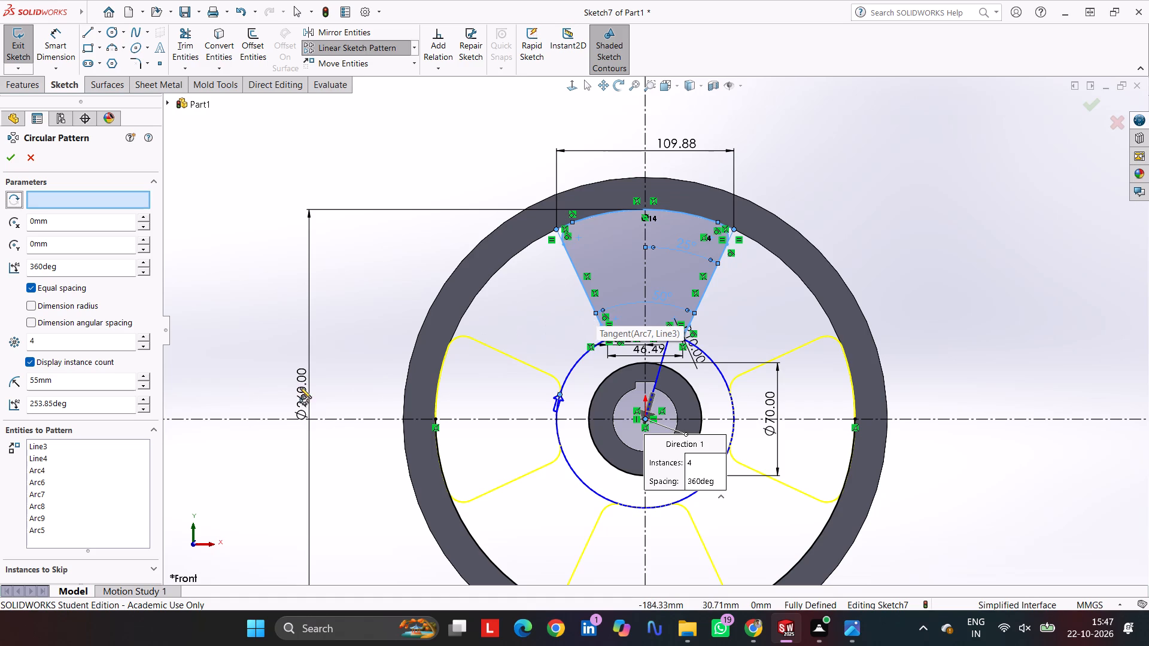
pyautogui.moveTo(86, 340); pyautogui.dragTo(16, 343)
pyautogui.press('6')
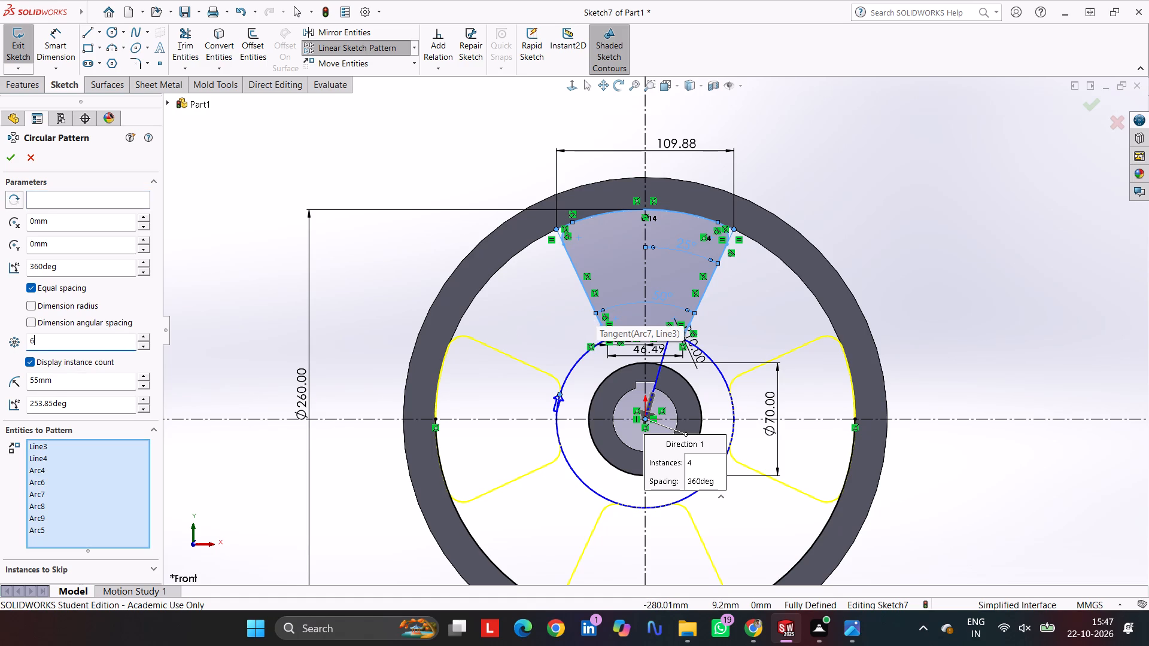
pyautogui.click(65, 202)
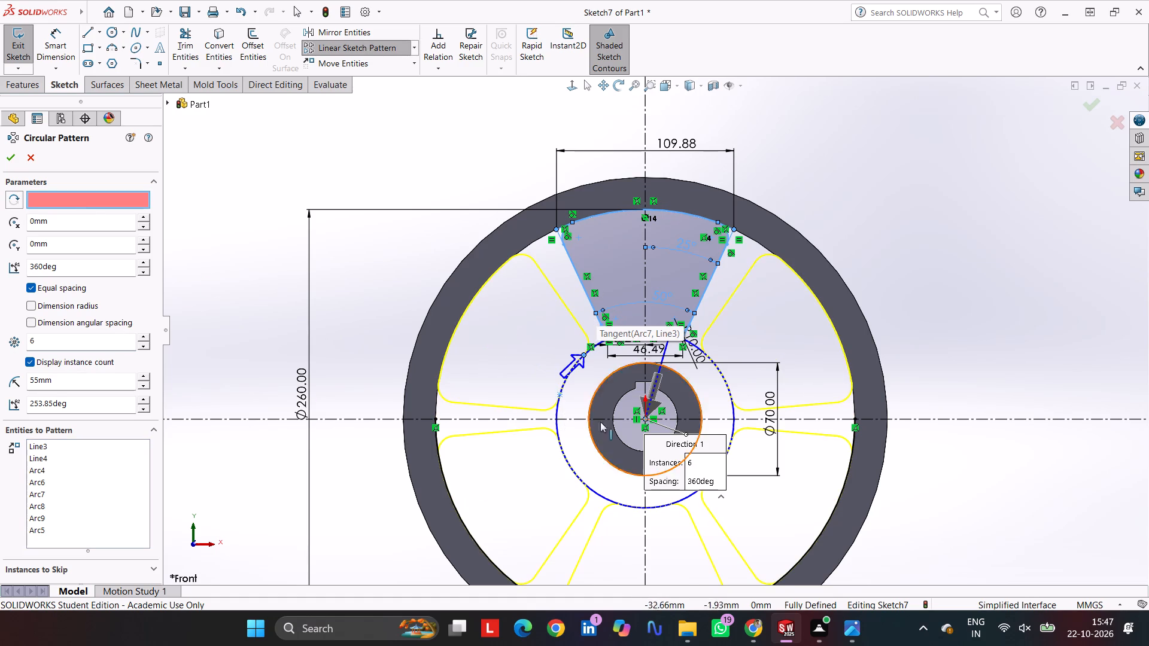
pyautogui.click(642, 419)
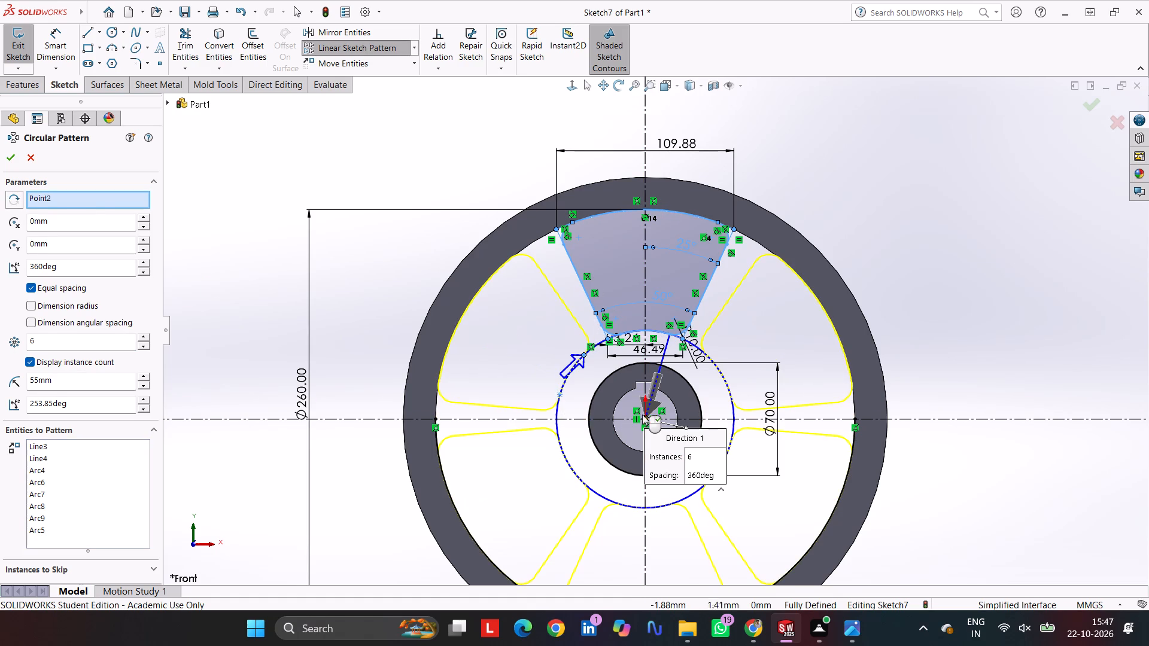
pyautogui.press('Return')
pyautogui.click(884, 233)
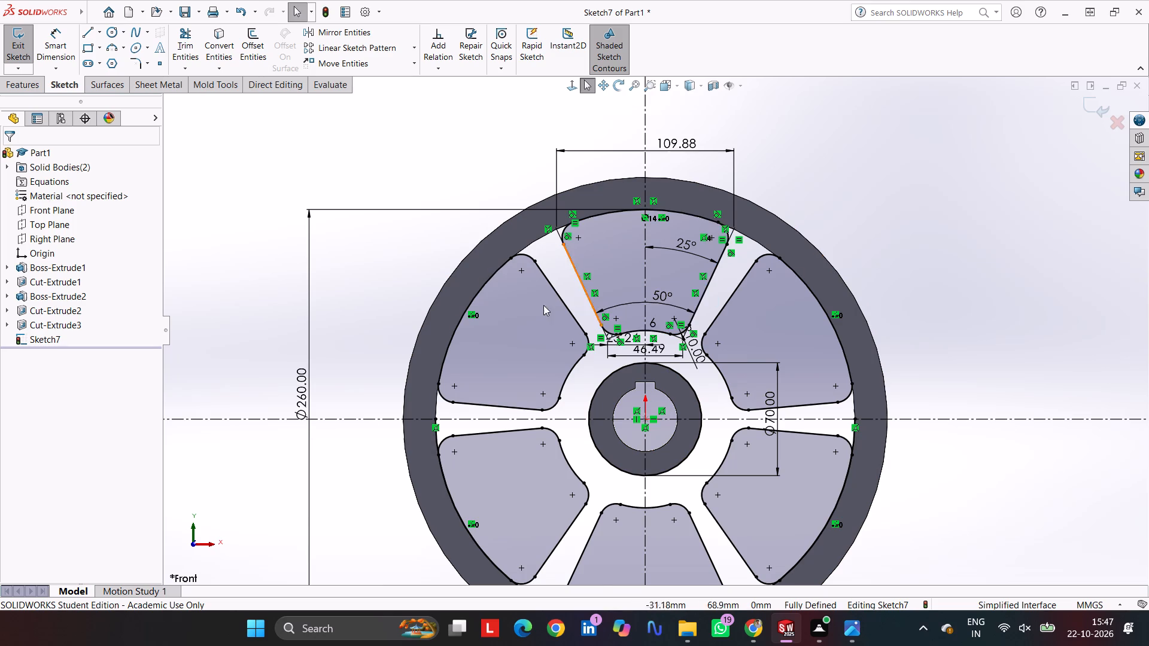
# Draw a circle of radius 130 mm centred on the origin, running along the outer arcs of the six sectors.
pyautogui.scroll(-5, 560, 279)
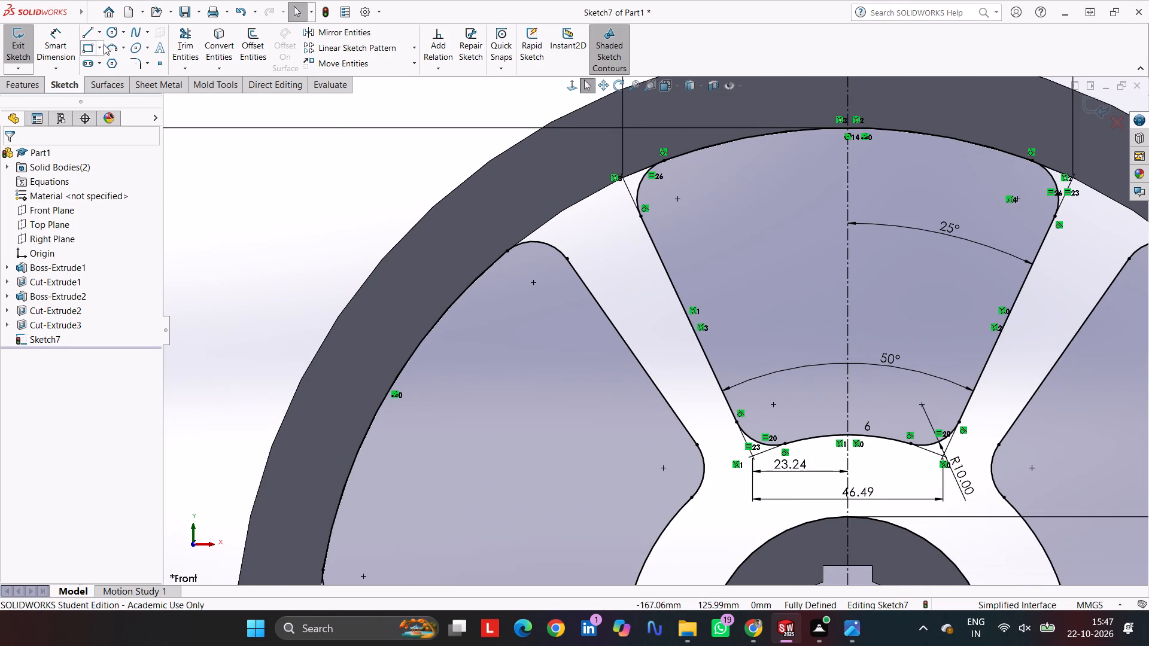
pyautogui.click(107, 31)
pyautogui.scroll(5, 672, 304)
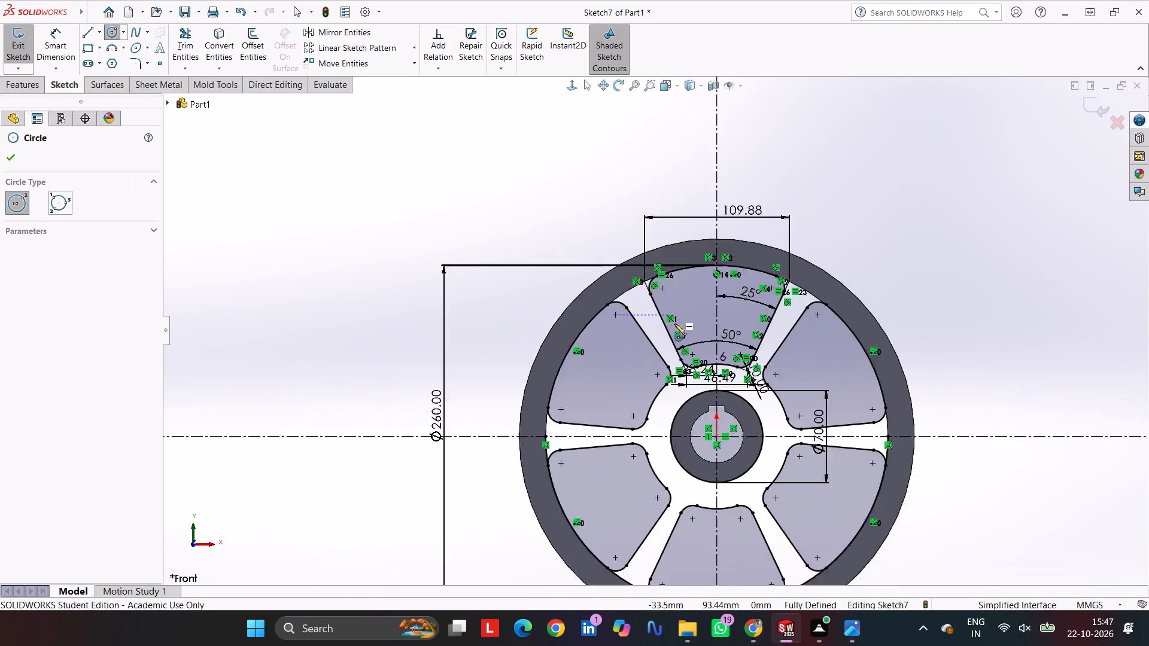
pyautogui.scroll(1, 674, 324)
pyautogui.click(706, 419)
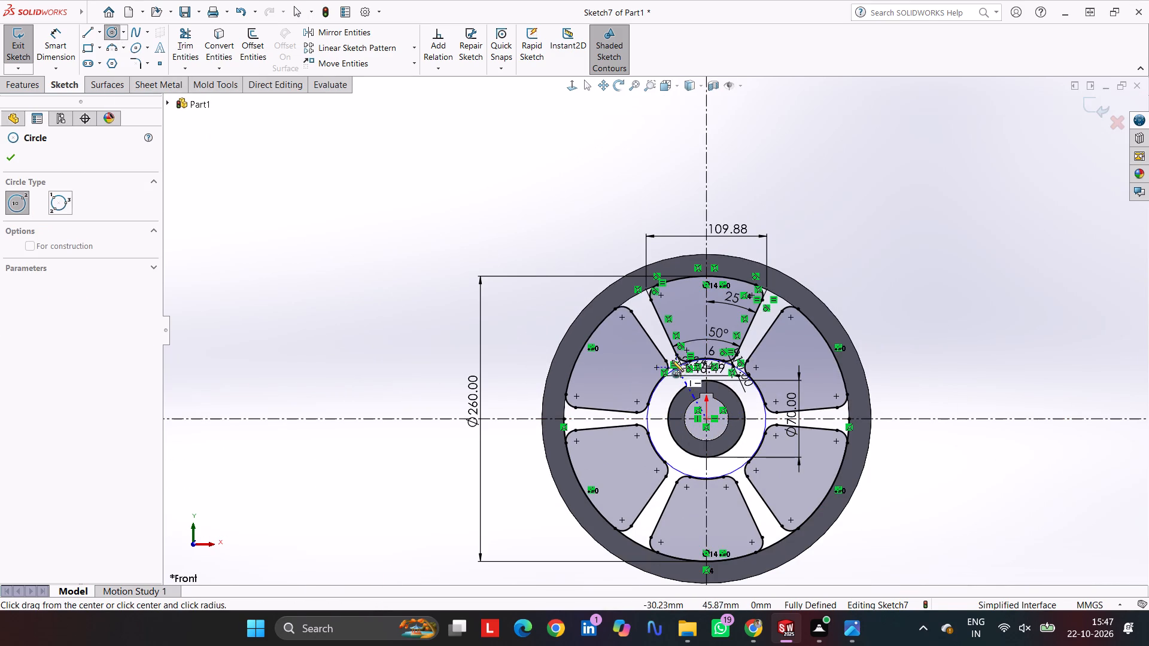
pyautogui.click(616, 306)
pyautogui.click(51, 50)
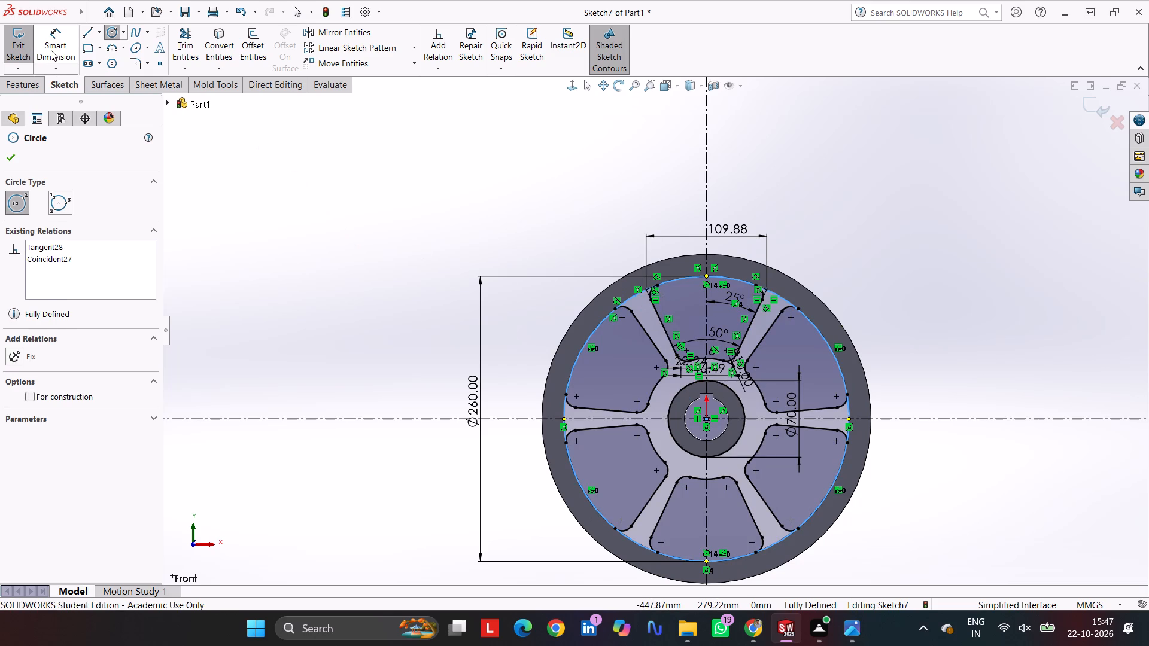
# Trim the outer arcs that close the six sectors along the 260 mm circle, going around from the upper sectors to the bottom one.
pyautogui.scroll(-4, 589, 334)
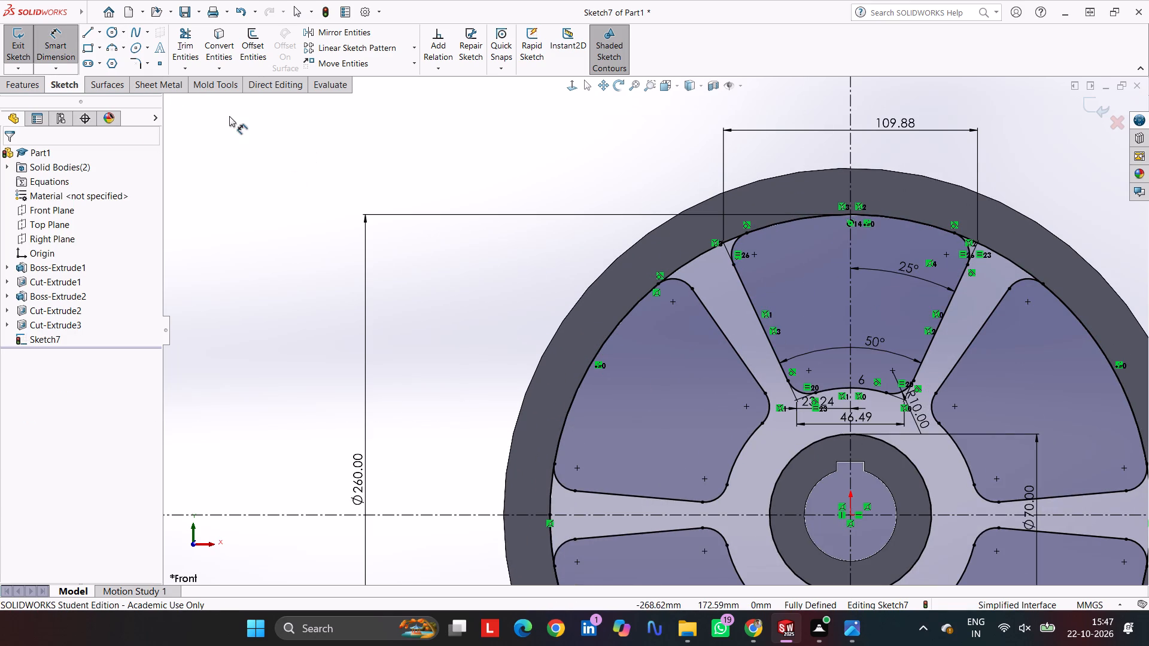
pyautogui.click(183, 32)
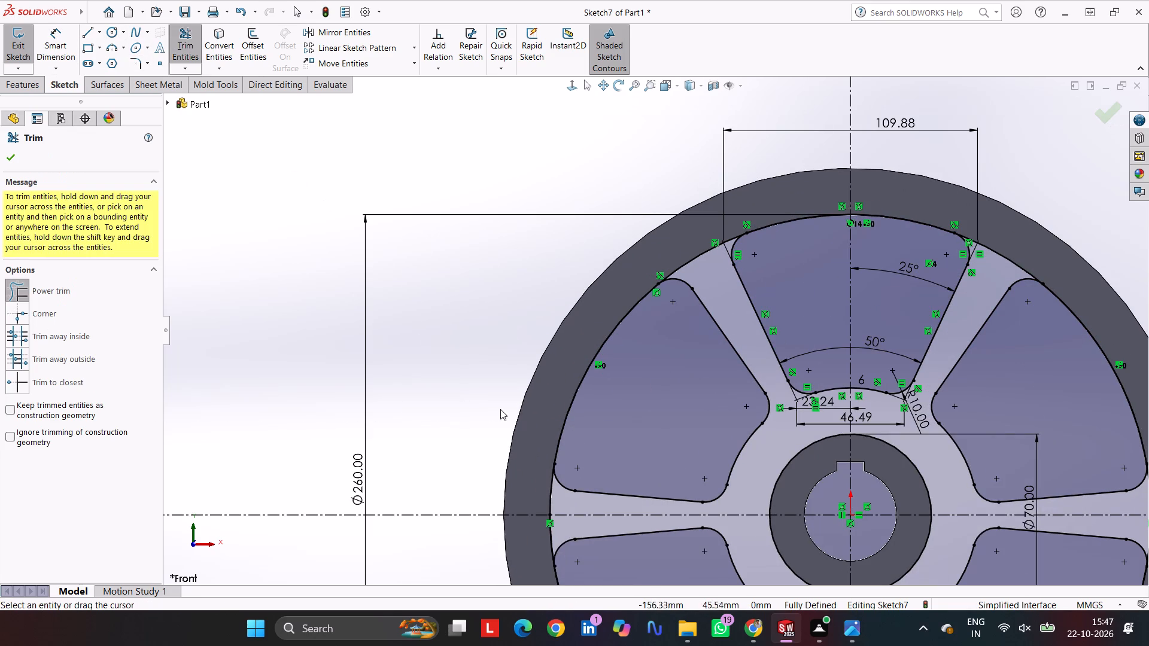
pyautogui.moveTo(662, 380); pyautogui.dragTo(582, 309)
pyautogui.moveTo(840, 255); pyautogui.dragTo(840, 184)
pyautogui.moveTo(1036, 393); pyautogui.dragTo(1110, 328)
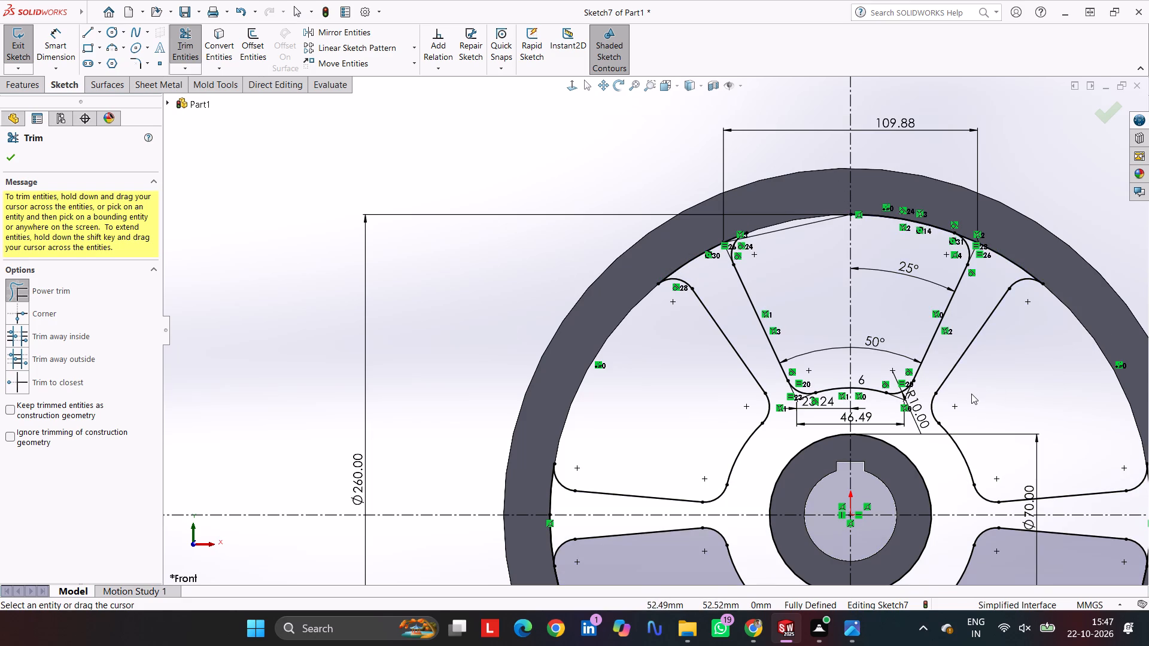
pyautogui.scroll(-3, 967, 395)
pyautogui.scroll(5, 955, 407)
pyautogui.moveTo(803, 470); pyautogui.dragTo(839, 489)
pyautogui.moveTo(557, 492); pyautogui.dragTo(531, 523)
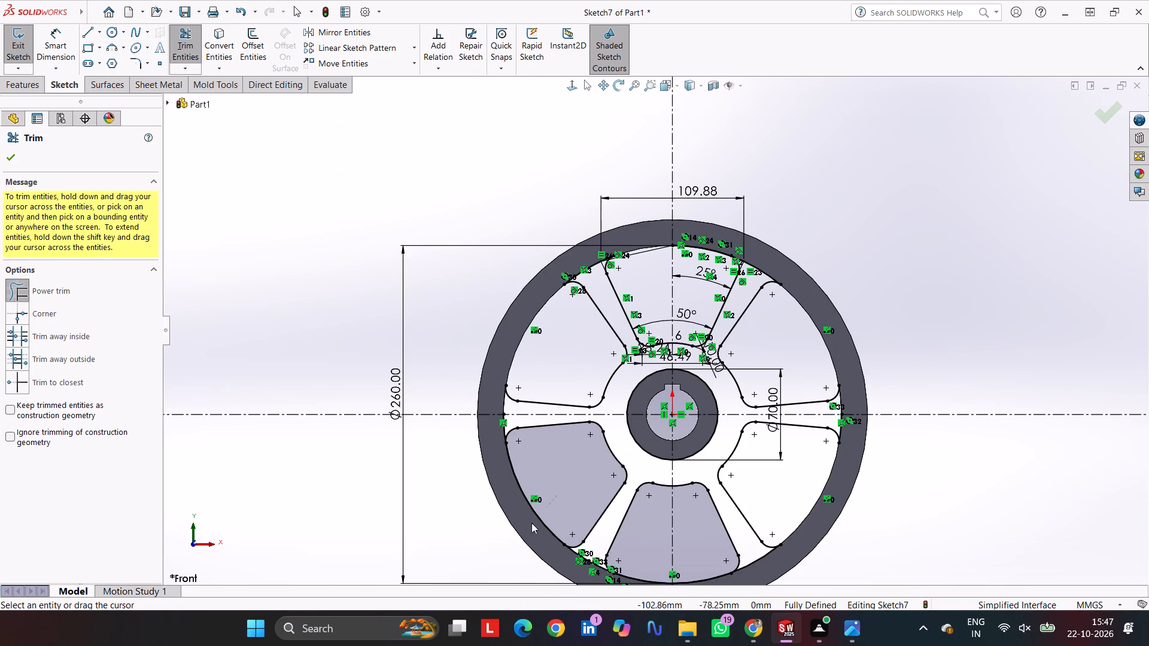
pyautogui.moveTo(531, 523); pyautogui.dragTo(520, 537)
pyautogui.scroll(5, 622, 531)
pyautogui.scroll(-5, 640, 493)
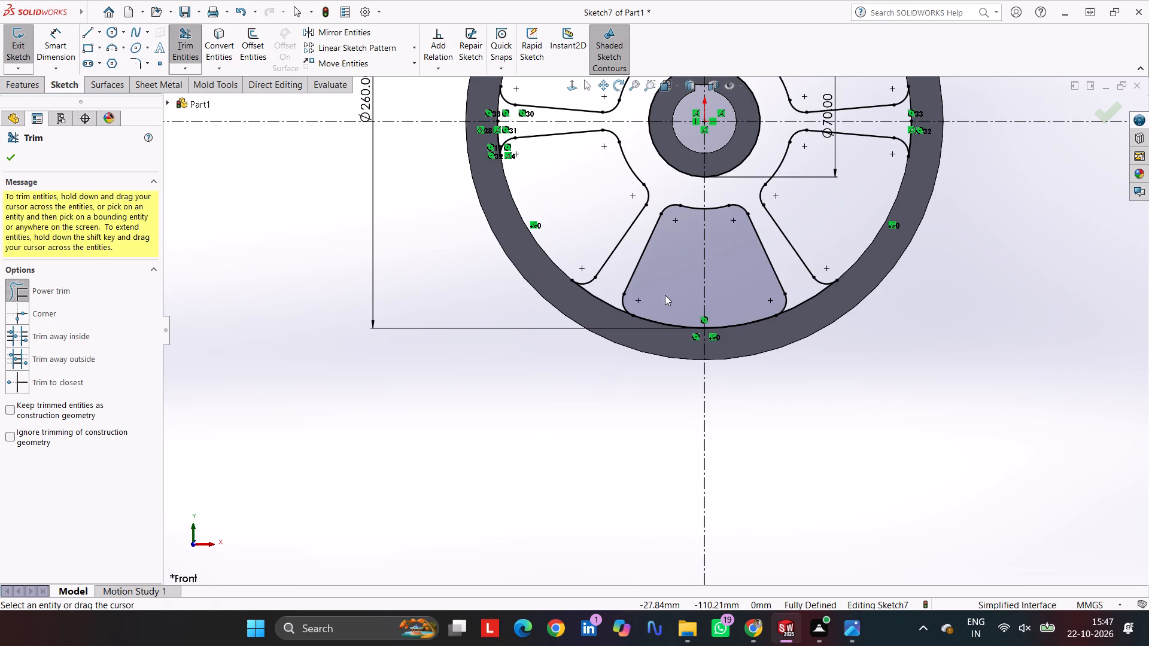
pyautogui.moveTo(679, 290); pyautogui.dragTo(666, 376)
pyautogui.moveTo(735, 283); pyautogui.dragTo(776, 364)
# Trim the remaining outer arc on the right half of the top sector.
pyautogui.scroll(6, 769, 345)
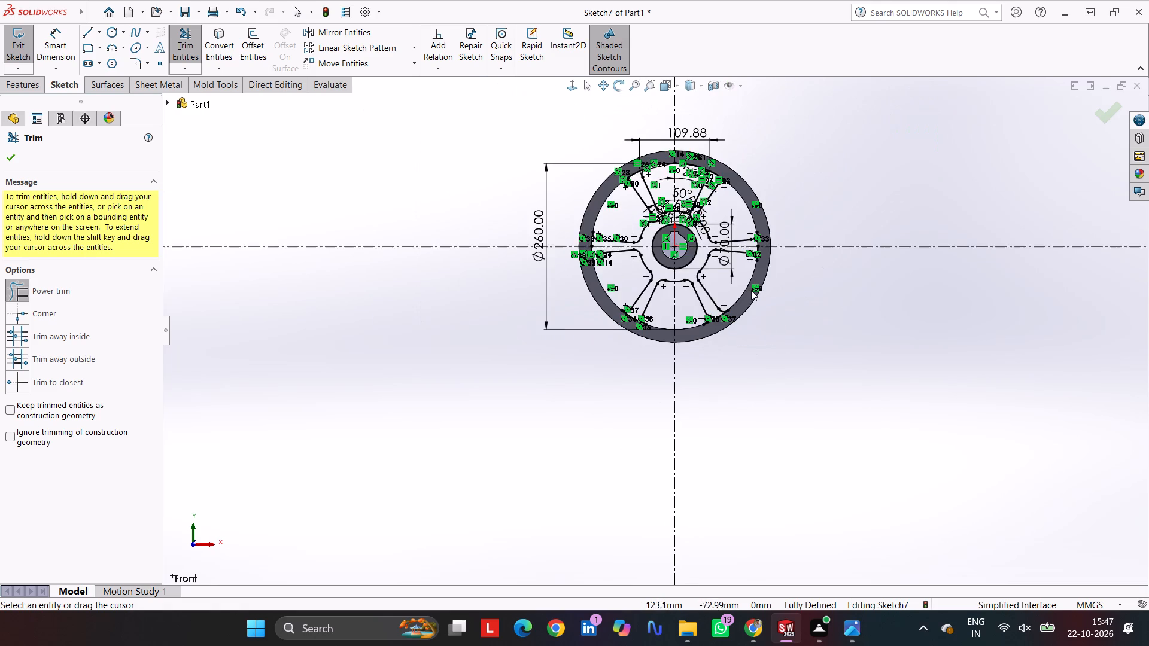
pyautogui.scroll(3, 703, 258)
pyautogui.scroll(-7, 686, 244)
pyautogui.scroll(-6, 633, 279)
pyautogui.moveTo(589, 309); pyautogui.dragTo(594, 263)
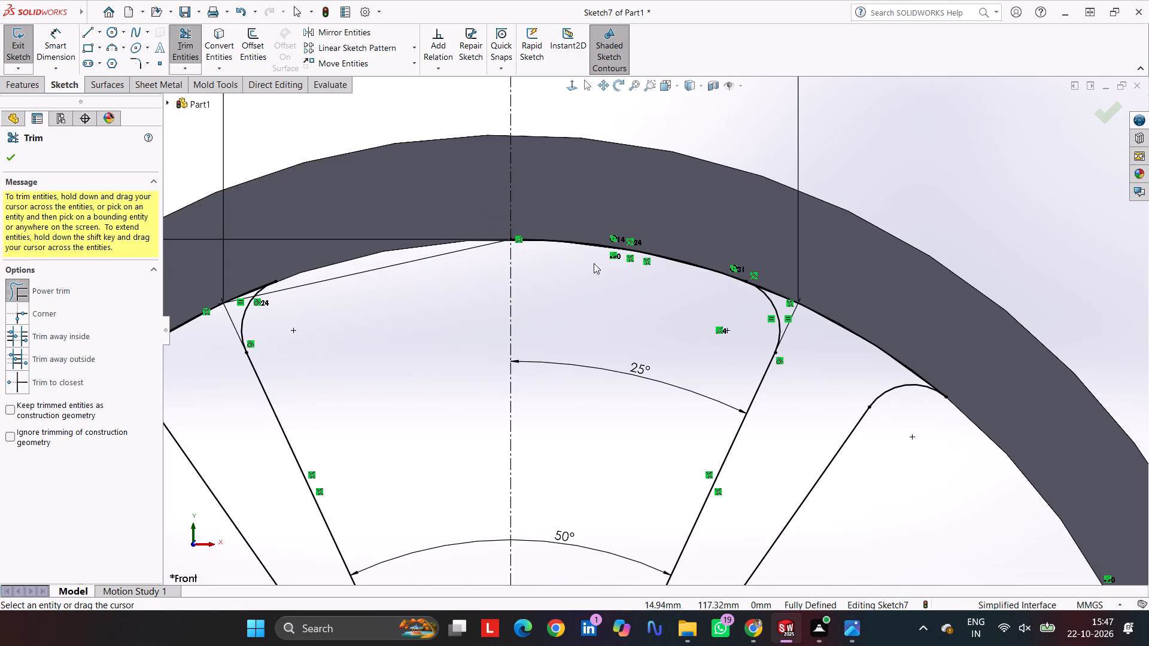
pyautogui.moveTo(594, 263); pyautogui.dragTo(608, 184)
# Trim away all four quarters of the 70 mm circle around the hub.
pyautogui.scroll(6, 620, 227)
pyautogui.scroll(-5, 578, 336)
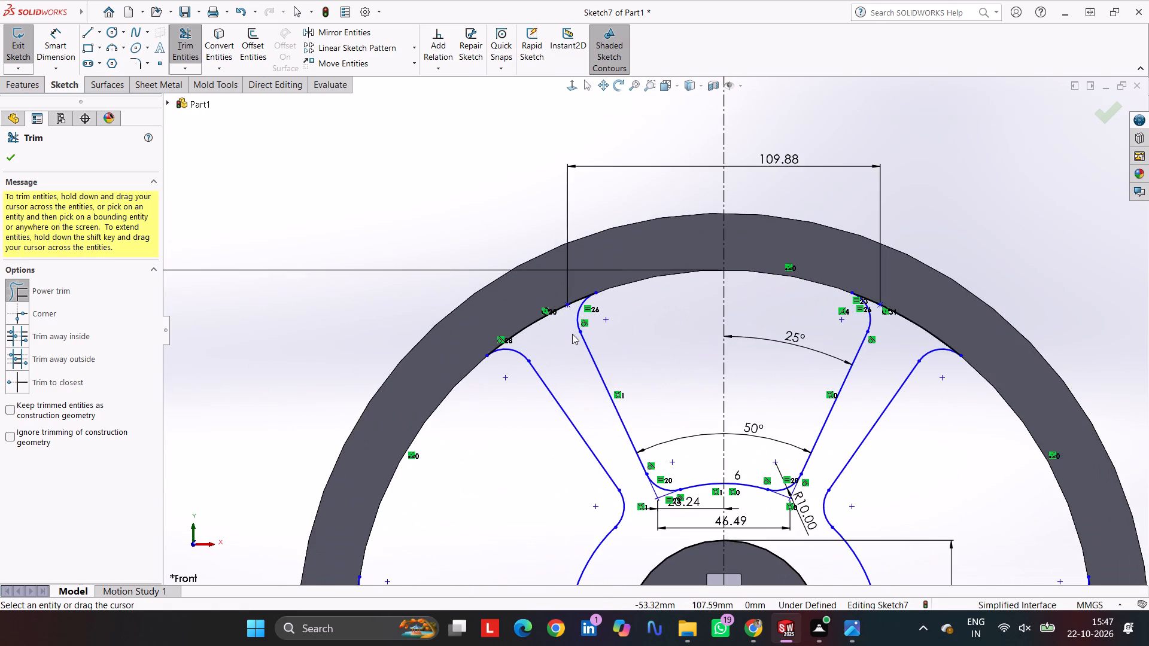
pyautogui.scroll(-2, 572, 334)
pyautogui.scroll(5, 572, 334)
pyautogui.scroll(2, 646, 422)
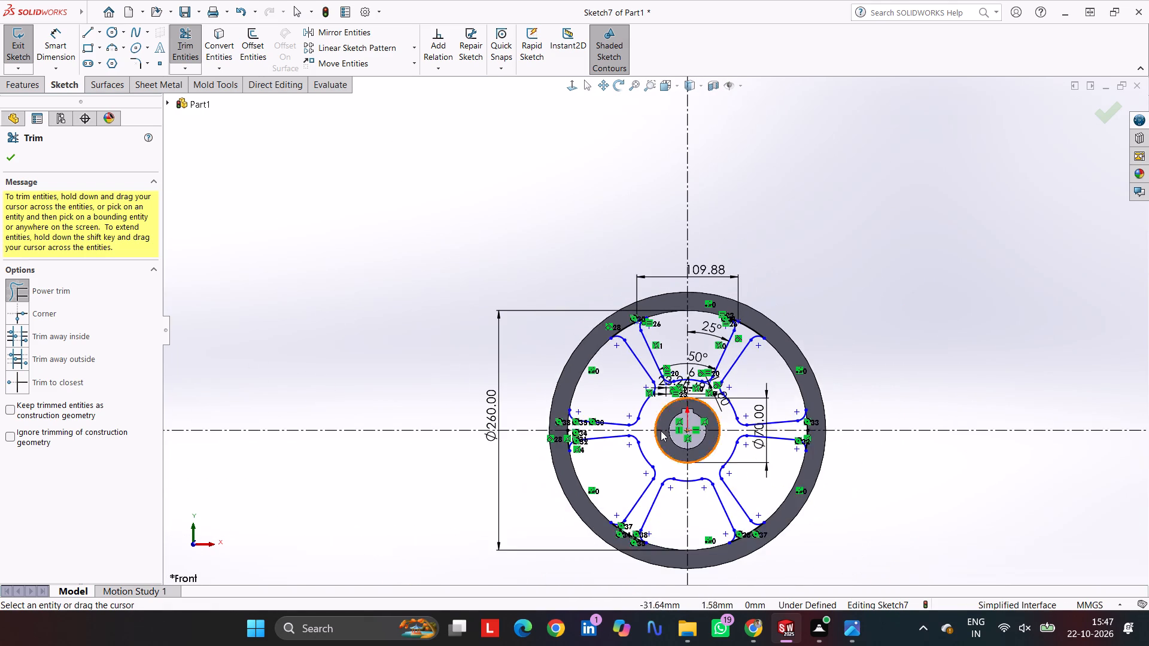
pyautogui.scroll(-7, 676, 431)
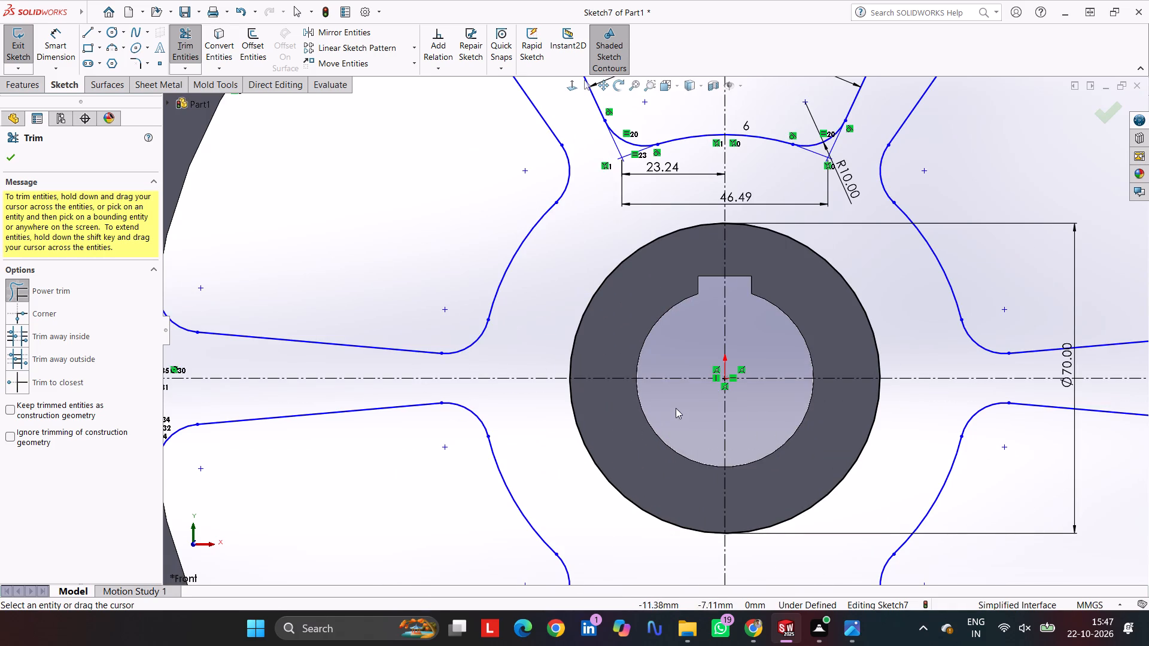
pyautogui.moveTo(610, 435); pyautogui.dragTo(597, 473)
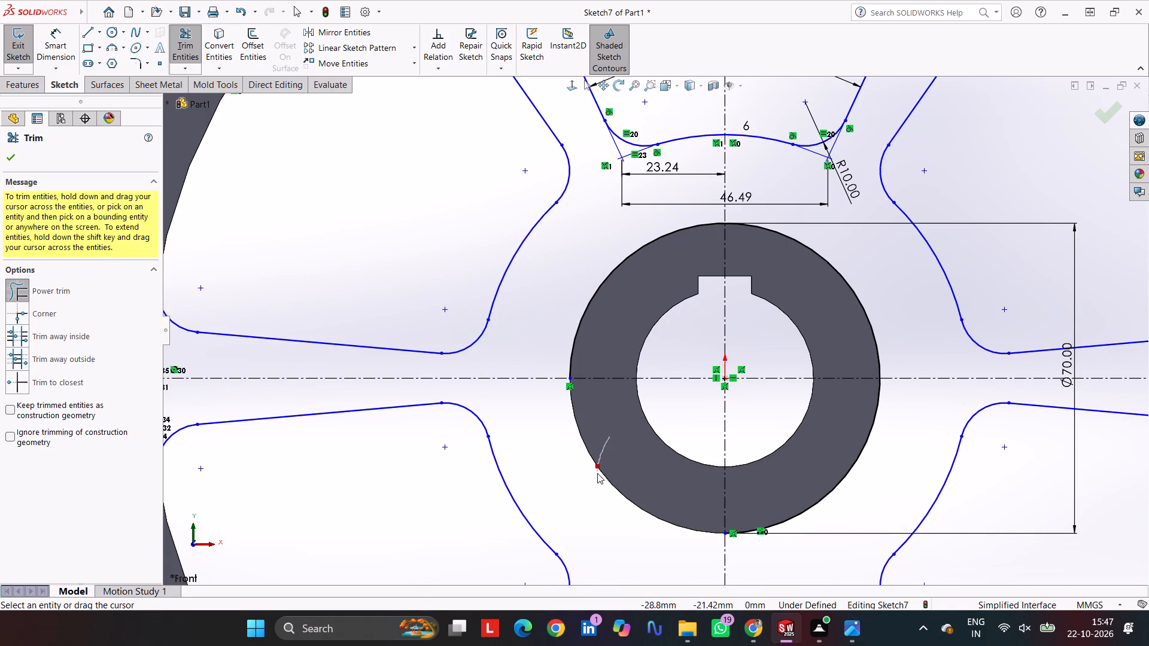
pyautogui.moveTo(597, 473); pyautogui.dragTo(595, 473)
pyautogui.moveTo(620, 329); pyautogui.dragTo(586, 276)
pyautogui.moveTo(783, 304); pyautogui.dragTo(847, 266)
pyautogui.moveTo(803, 484); pyautogui.dragTo(847, 518)
pyautogui.scroll(6, 846, 464)
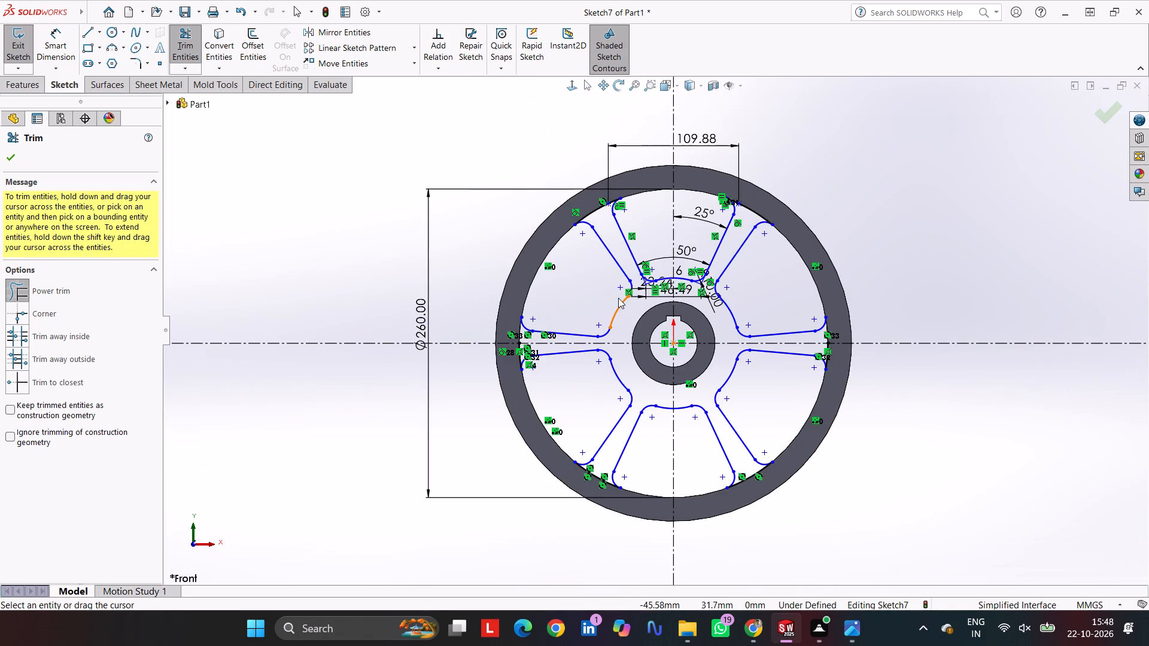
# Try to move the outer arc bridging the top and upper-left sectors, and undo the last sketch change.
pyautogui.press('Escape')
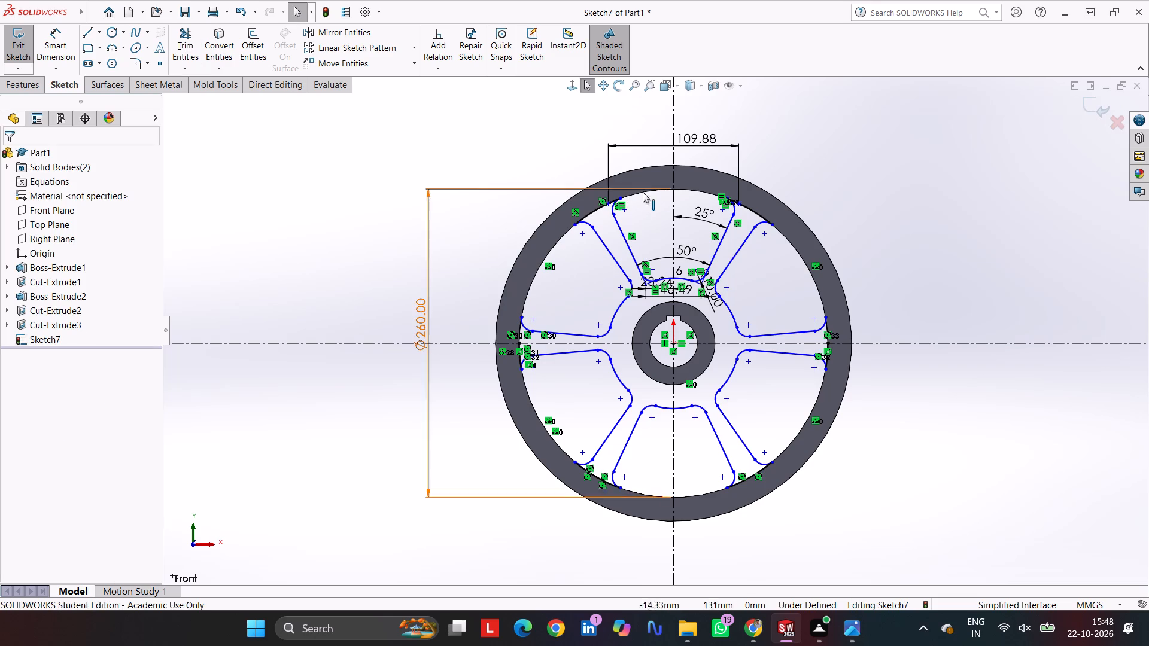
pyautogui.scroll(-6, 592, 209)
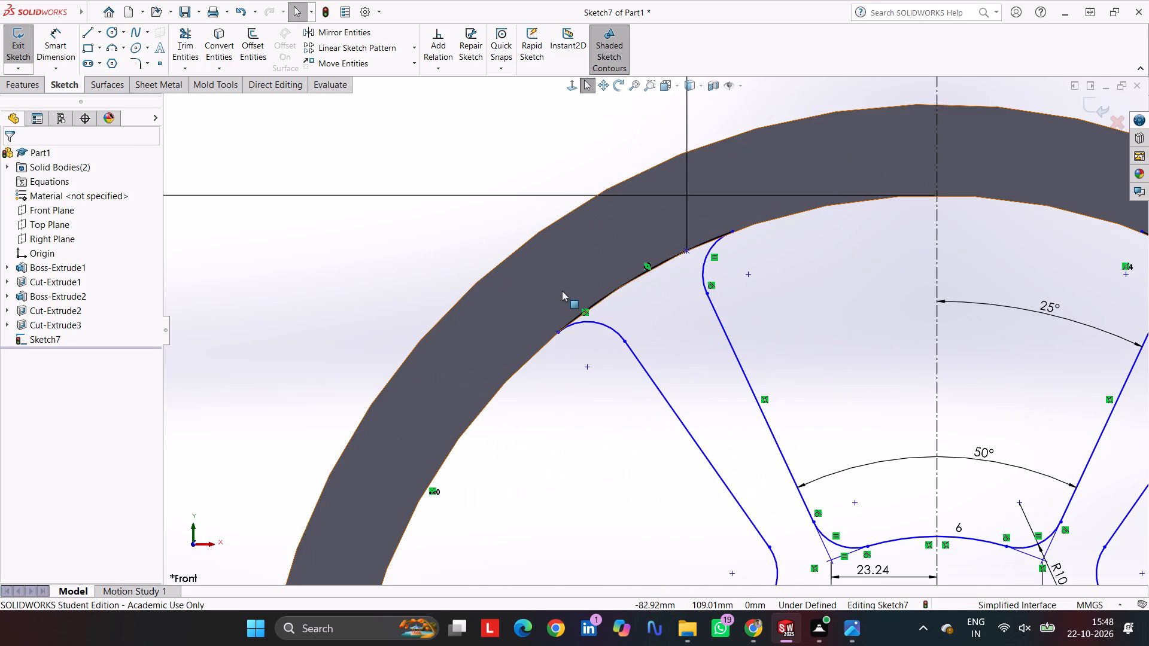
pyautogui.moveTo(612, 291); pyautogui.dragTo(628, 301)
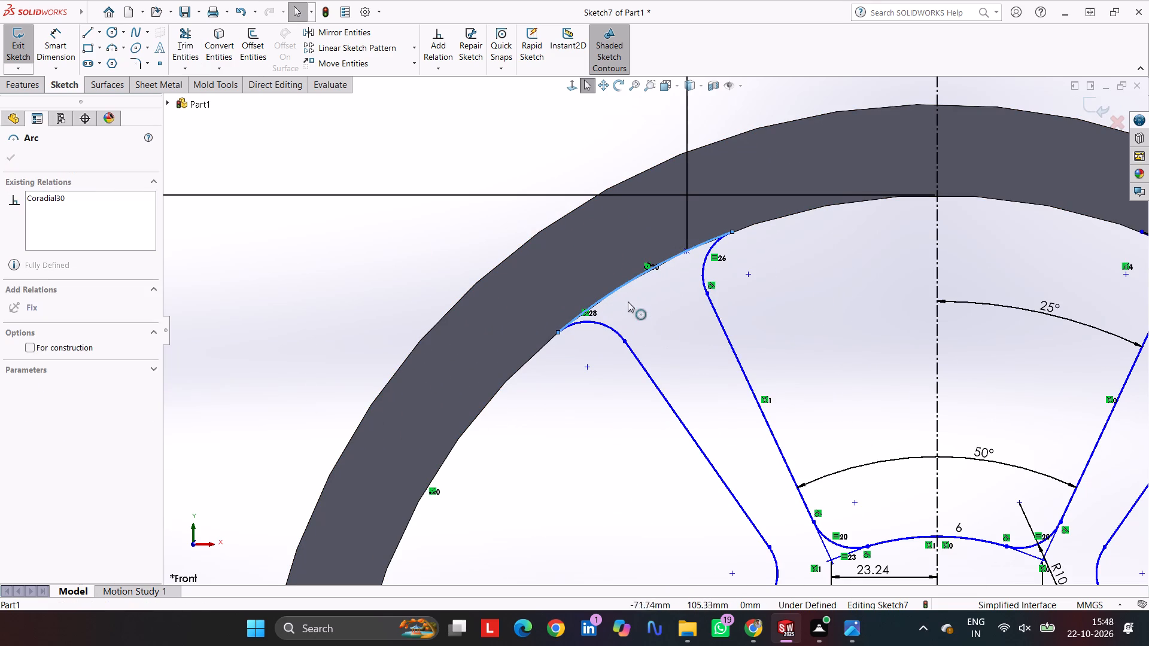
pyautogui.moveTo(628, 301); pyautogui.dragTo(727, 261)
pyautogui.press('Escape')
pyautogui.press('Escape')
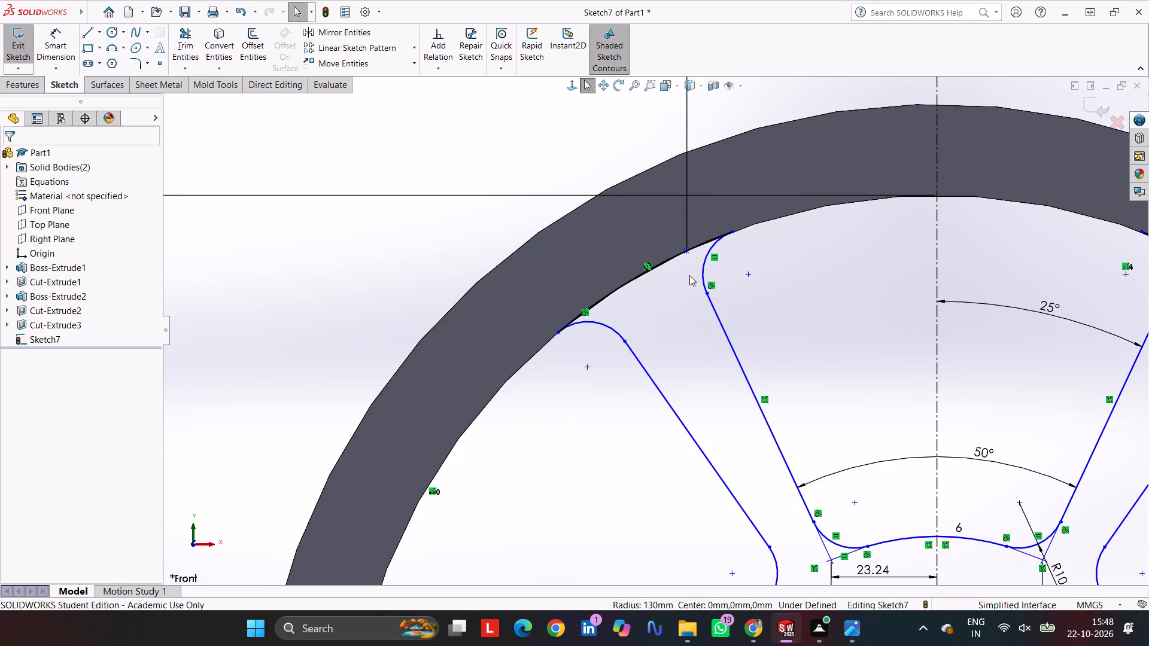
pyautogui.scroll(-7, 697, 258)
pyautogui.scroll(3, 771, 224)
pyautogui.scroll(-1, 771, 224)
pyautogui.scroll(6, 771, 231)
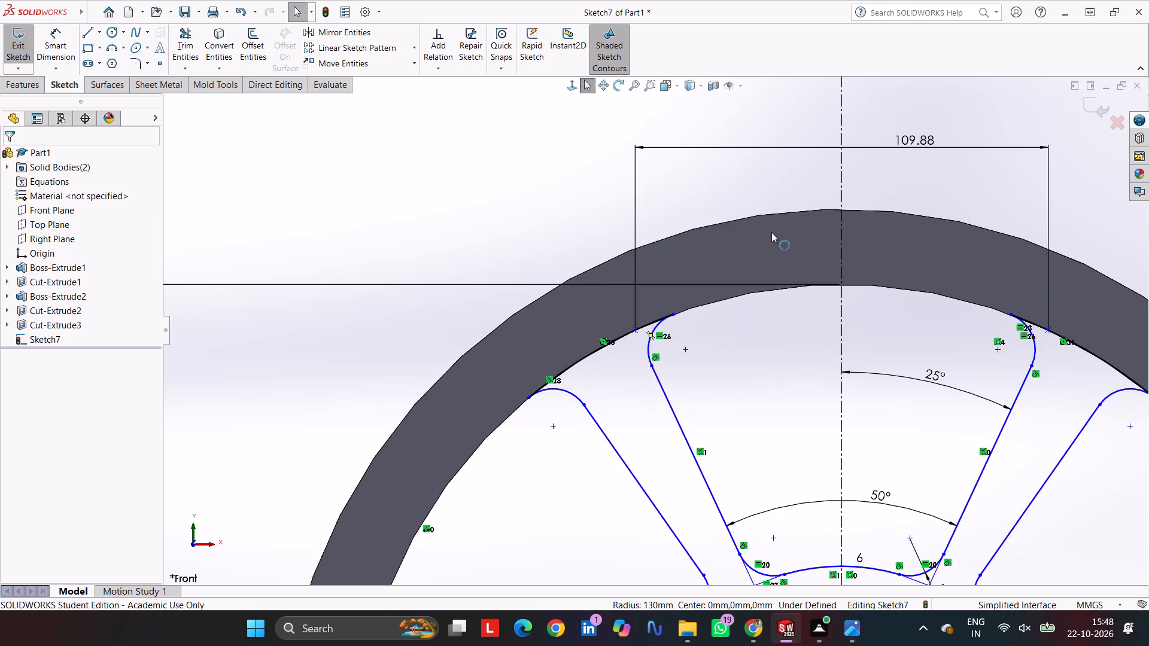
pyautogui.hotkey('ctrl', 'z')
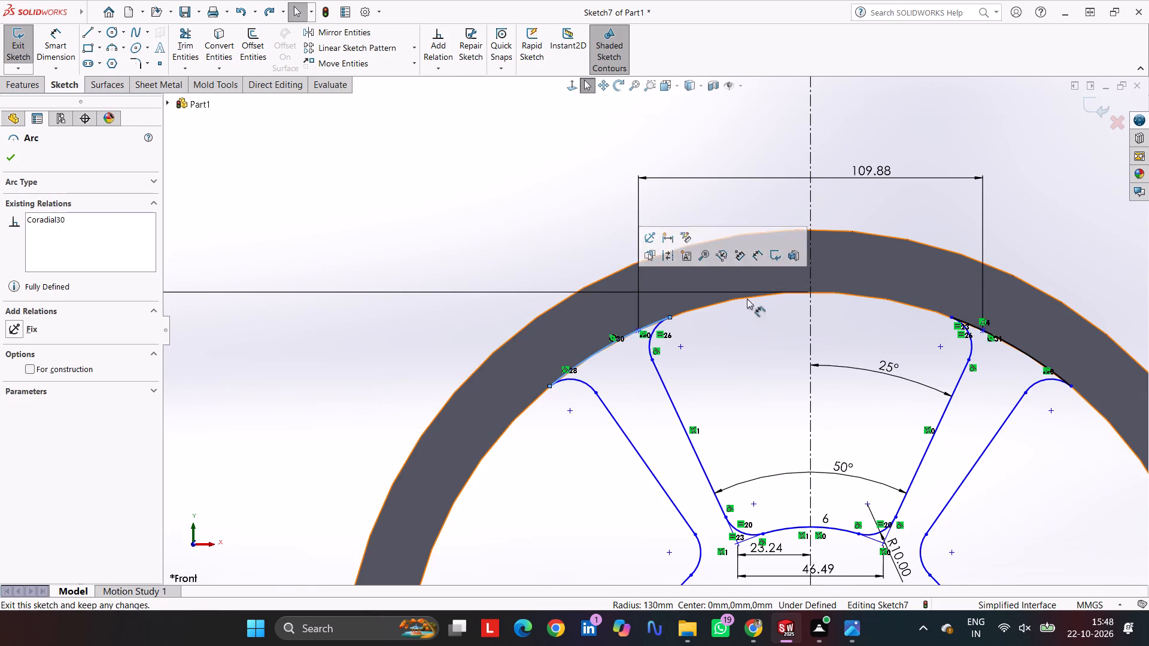
# Examine the trimmed spoke outline around the hub, along the horizontal axis and at the lower rim.
pyautogui.scroll(5, 729, 404)
pyautogui.click(871, 336)
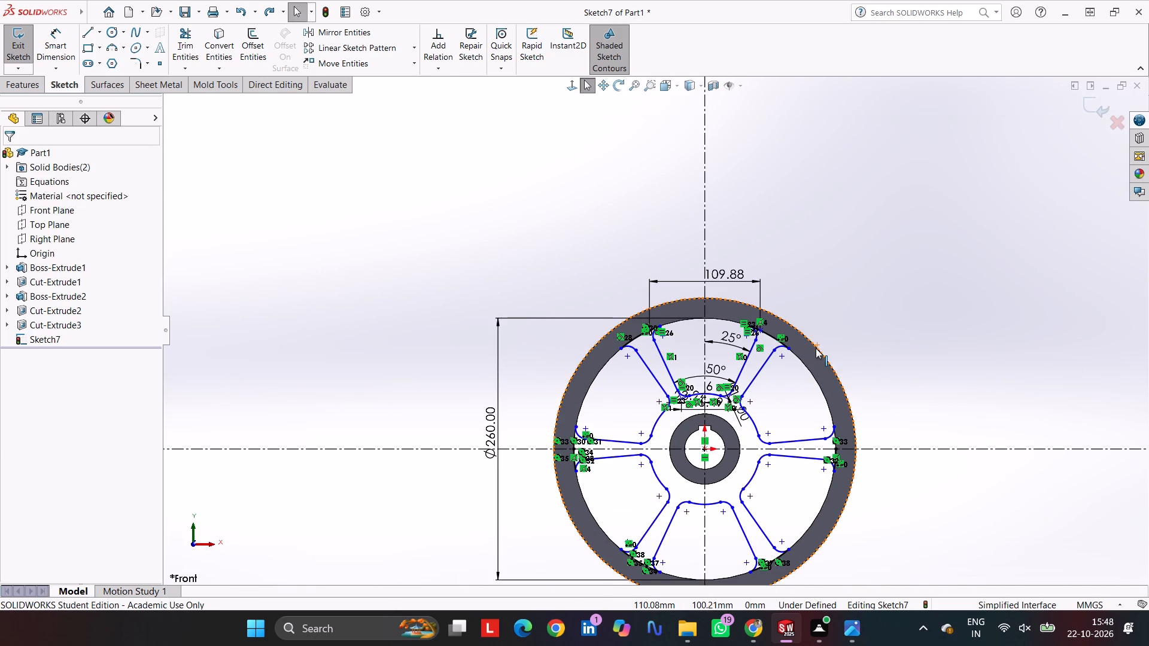
pyautogui.click(816, 348)
pyautogui.click(895, 333)
pyautogui.scroll(-6, 791, 436)
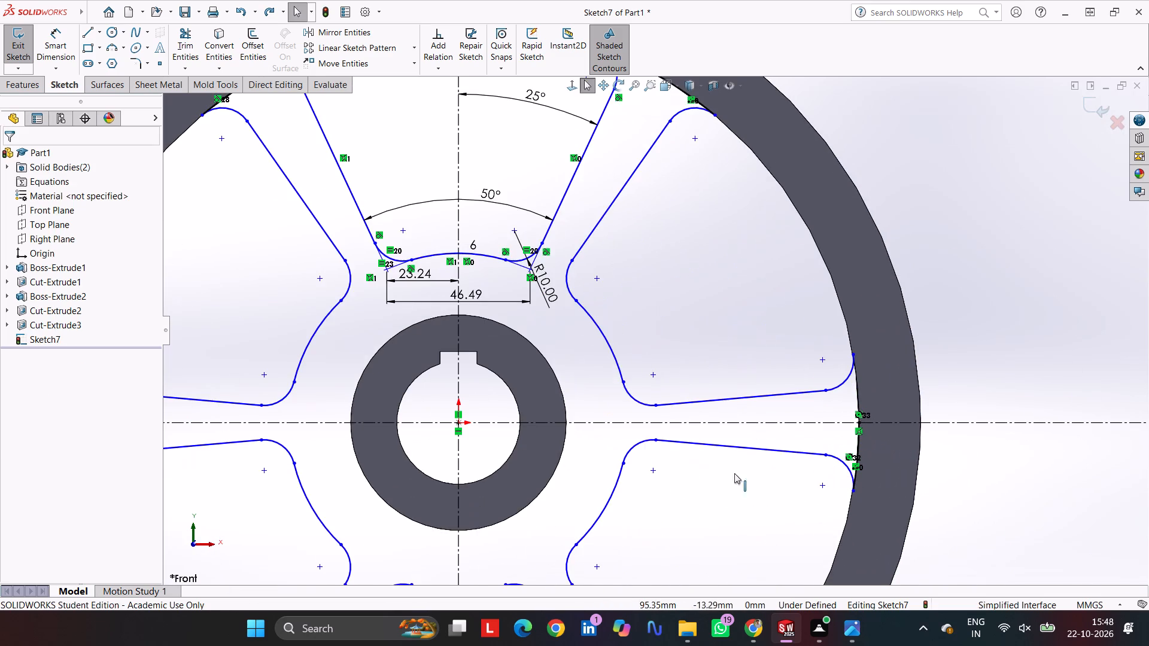
pyautogui.scroll(3, 598, 496)
pyautogui.scroll(2, 505, 511)
pyautogui.scroll(-4, 511, 504)
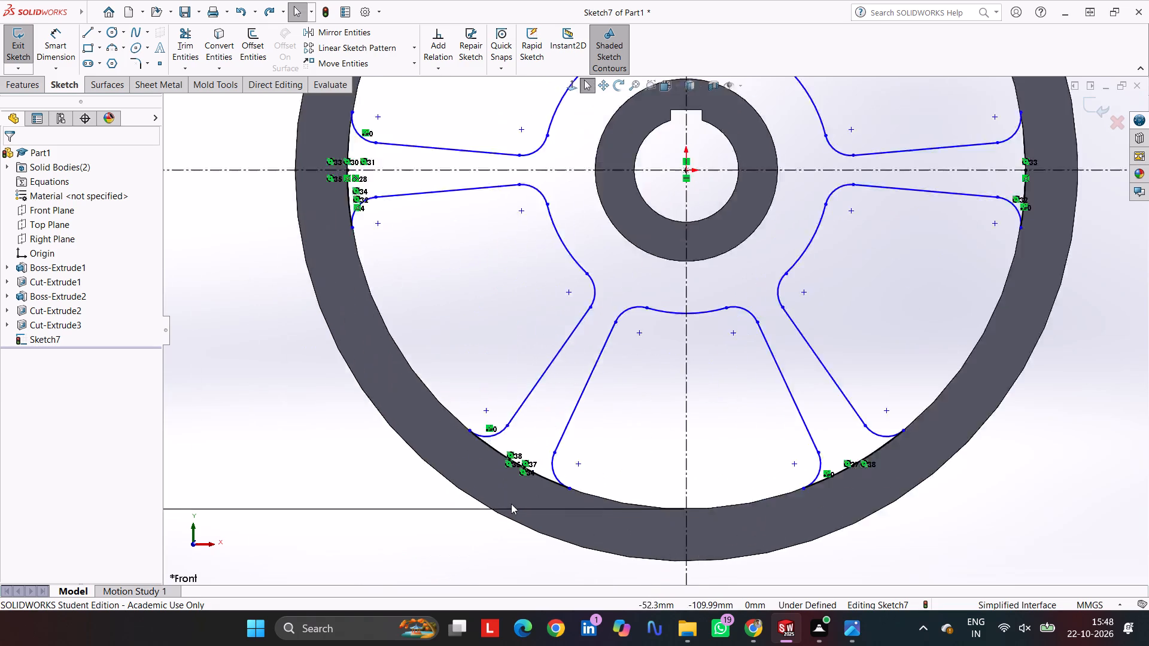
pyautogui.scroll(-3, 511, 504)
pyautogui.scroll(3, 596, 271)
pyautogui.scroll(4, 711, 205)
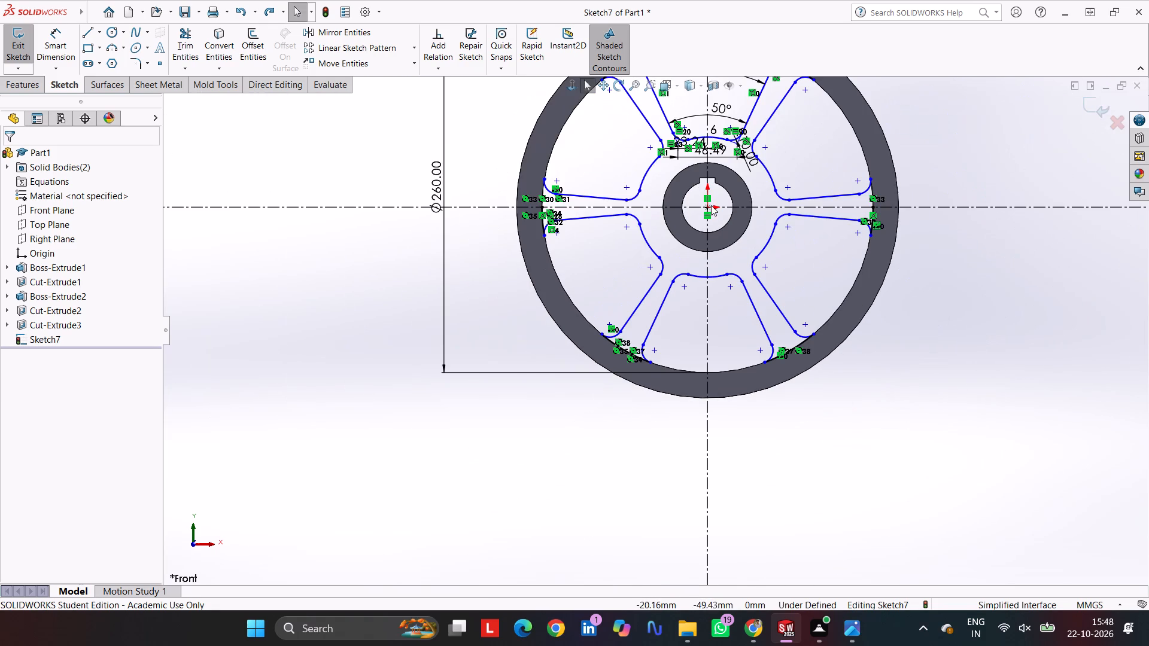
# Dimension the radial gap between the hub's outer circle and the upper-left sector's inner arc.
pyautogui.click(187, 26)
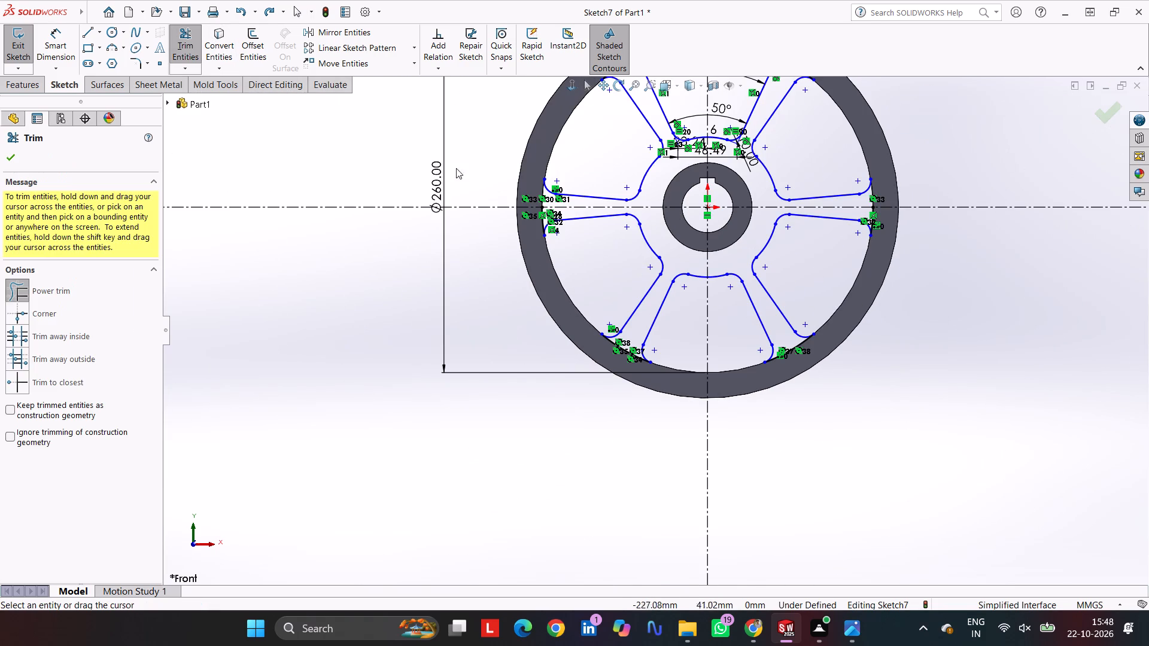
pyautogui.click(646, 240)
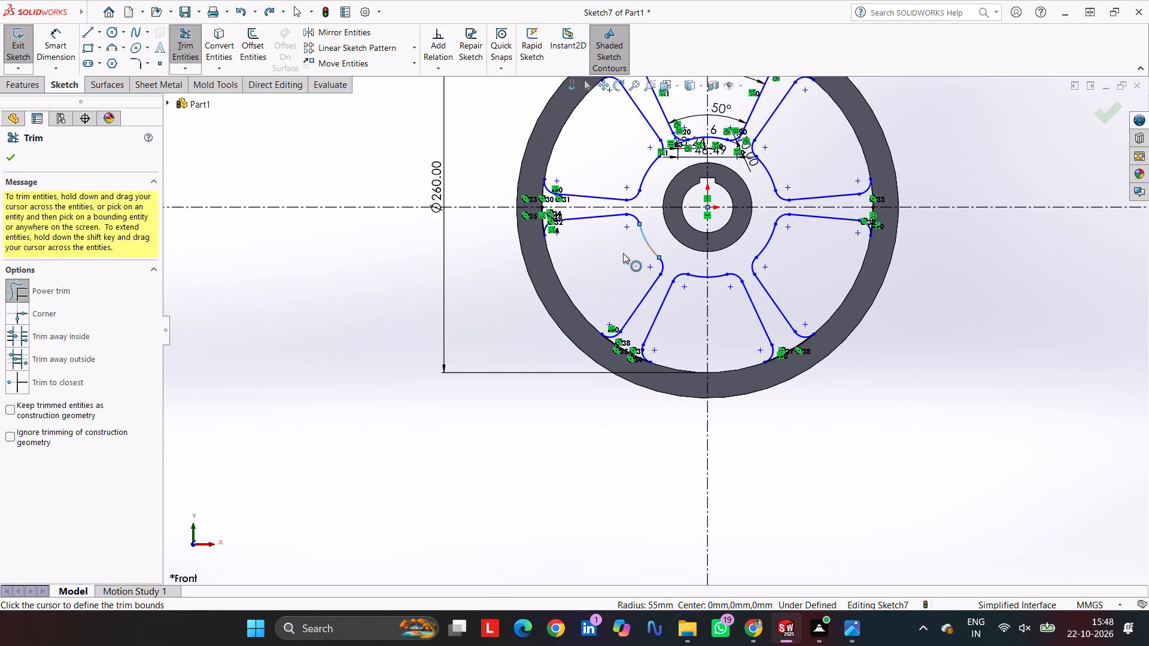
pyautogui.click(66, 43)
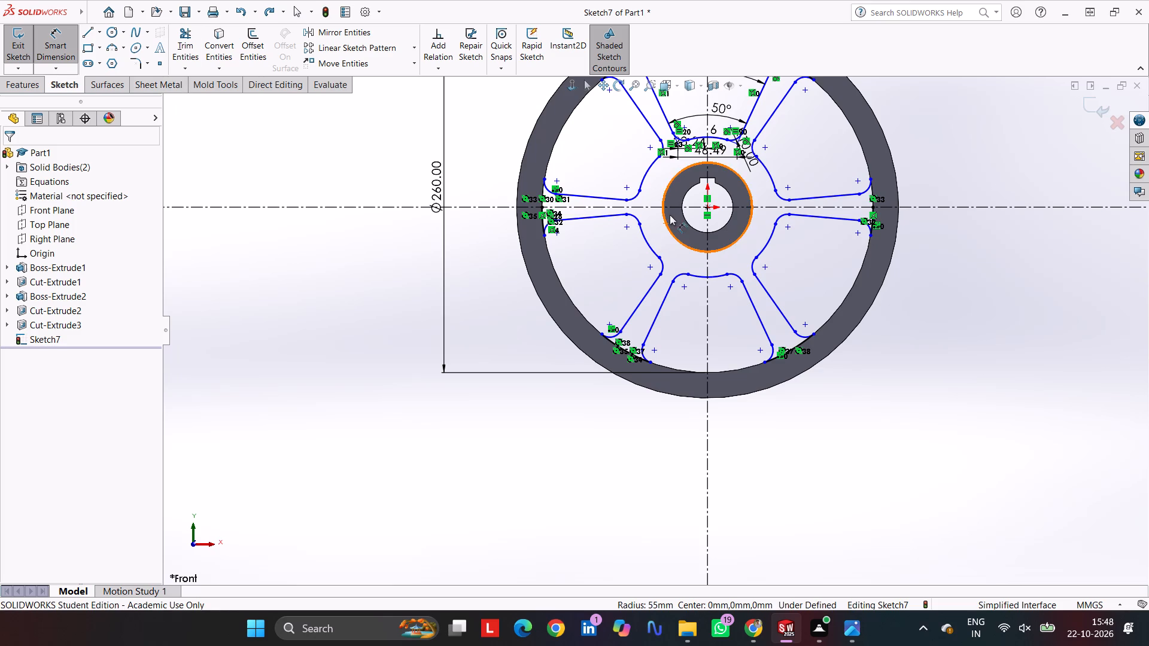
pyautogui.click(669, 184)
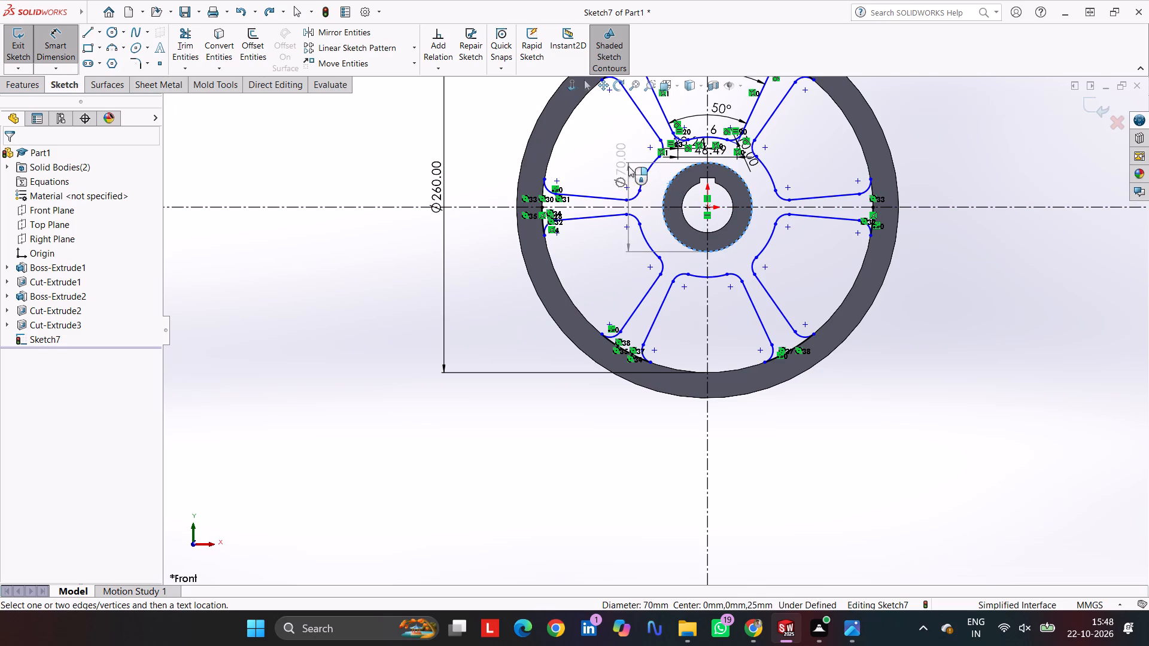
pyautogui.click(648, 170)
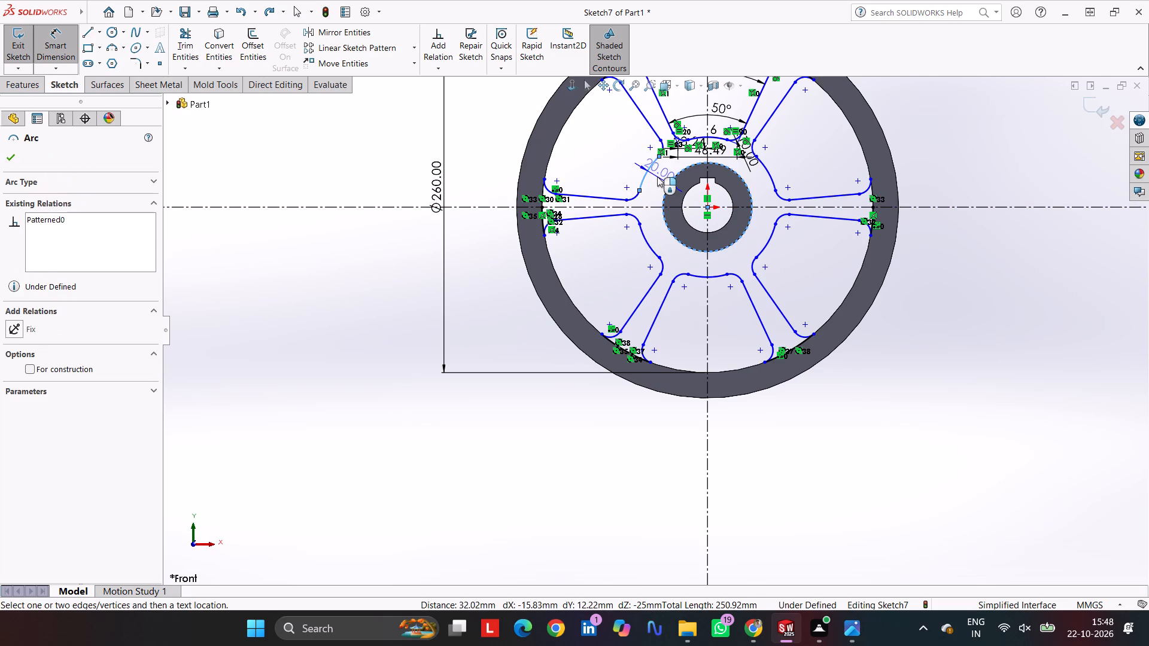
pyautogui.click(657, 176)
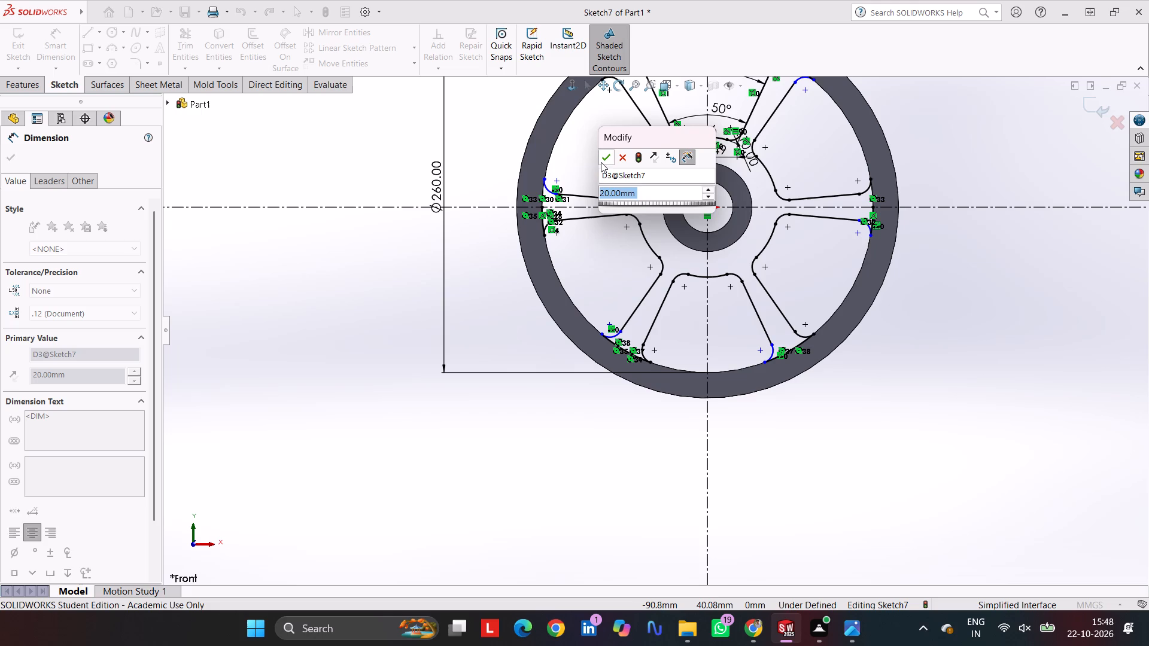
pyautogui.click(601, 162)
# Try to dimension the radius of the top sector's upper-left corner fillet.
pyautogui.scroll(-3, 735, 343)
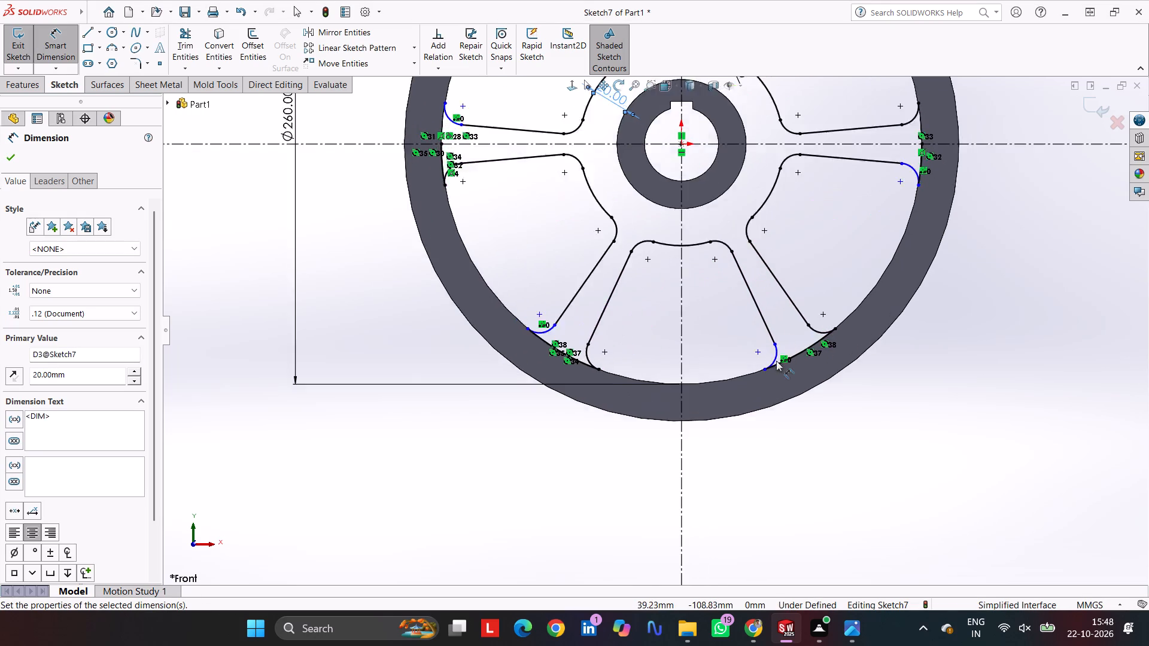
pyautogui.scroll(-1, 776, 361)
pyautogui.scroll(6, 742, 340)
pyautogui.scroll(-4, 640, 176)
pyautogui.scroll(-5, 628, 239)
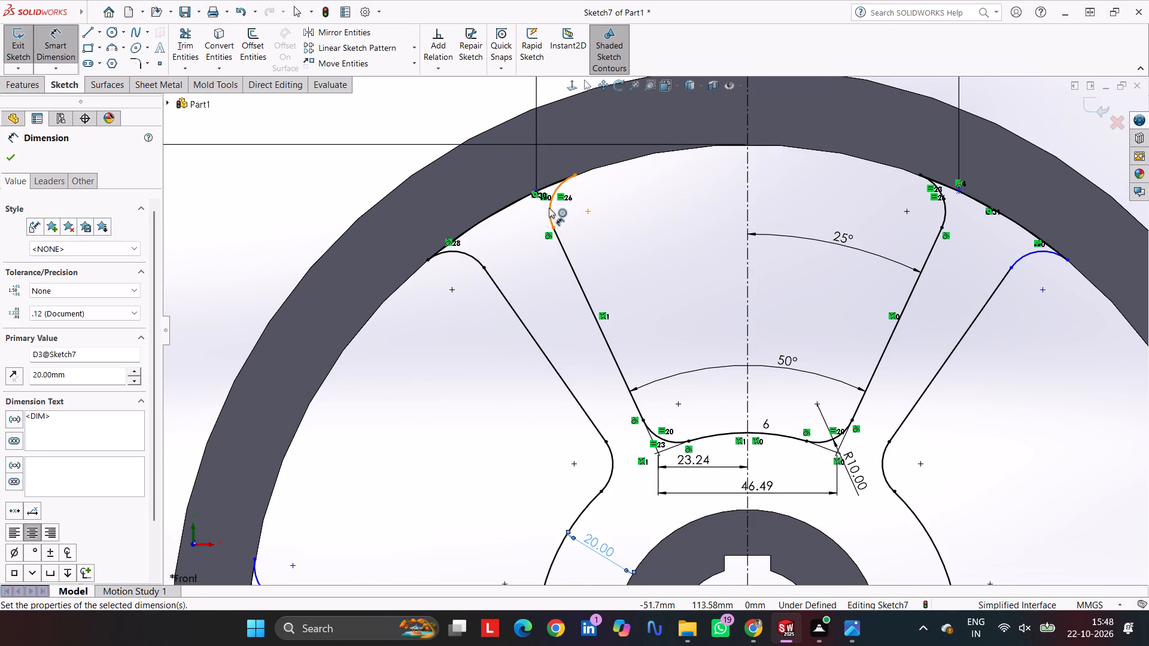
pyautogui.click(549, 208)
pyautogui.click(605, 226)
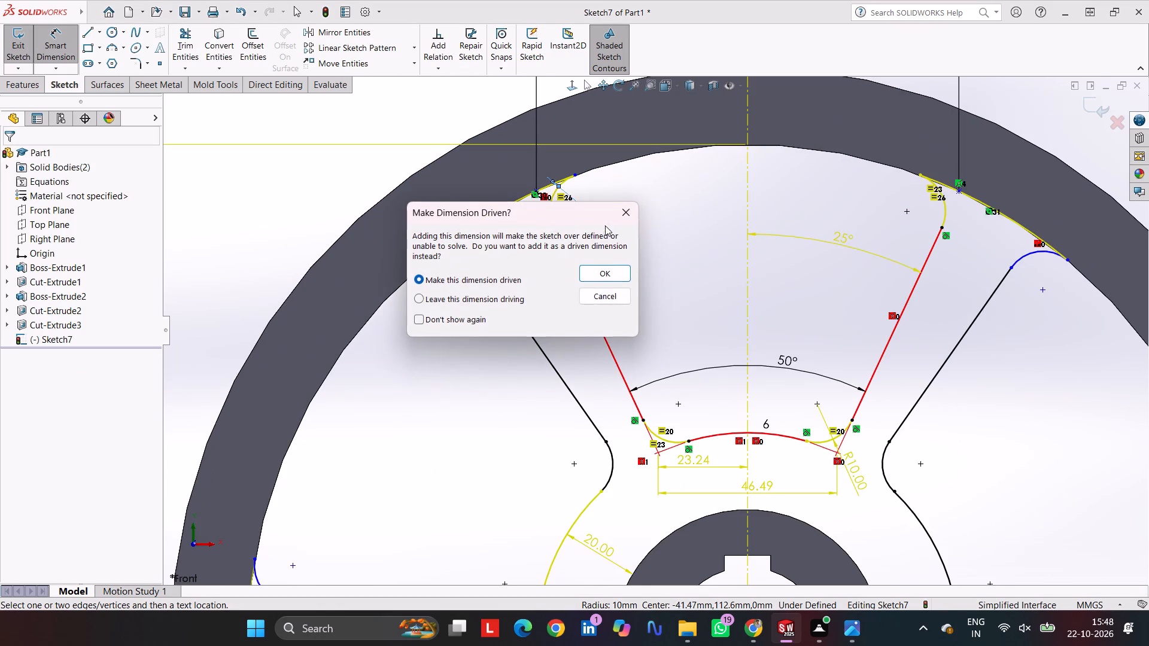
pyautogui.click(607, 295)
# Examine the outer corner fillets of the sectors around the rim, especially where the spoke on the horizontal axis meets it.
pyautogui.scroll(4, 651, 248)
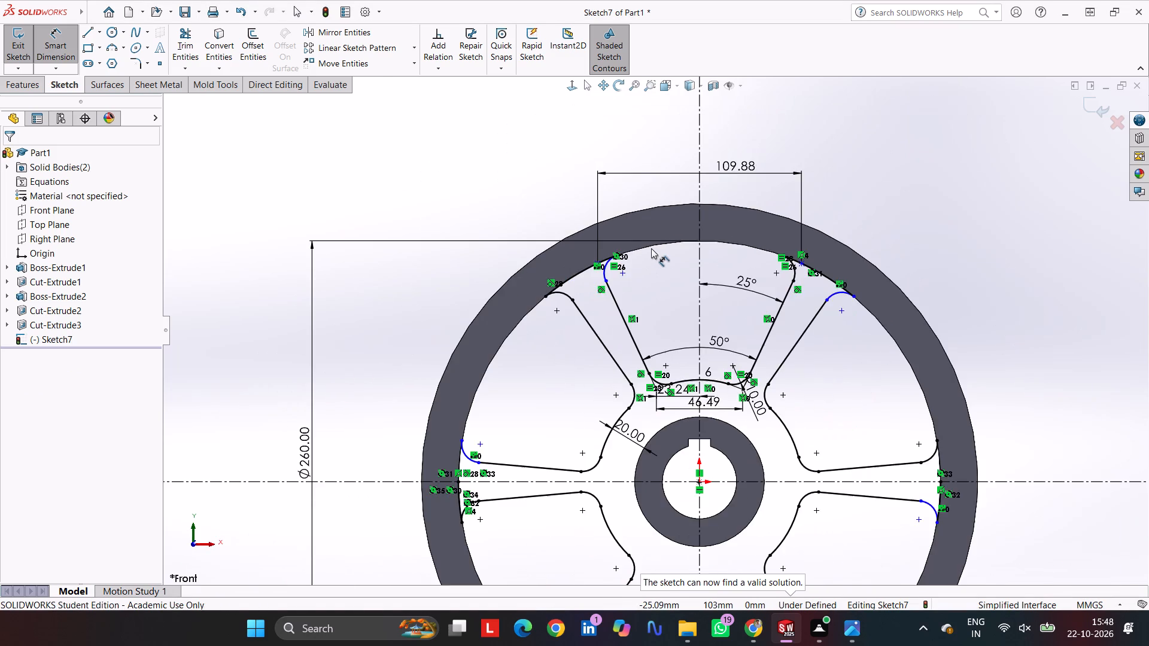
pyautogui.scroll(4, 751, 254)
pyautogui.scroll(-4, 749, 409)
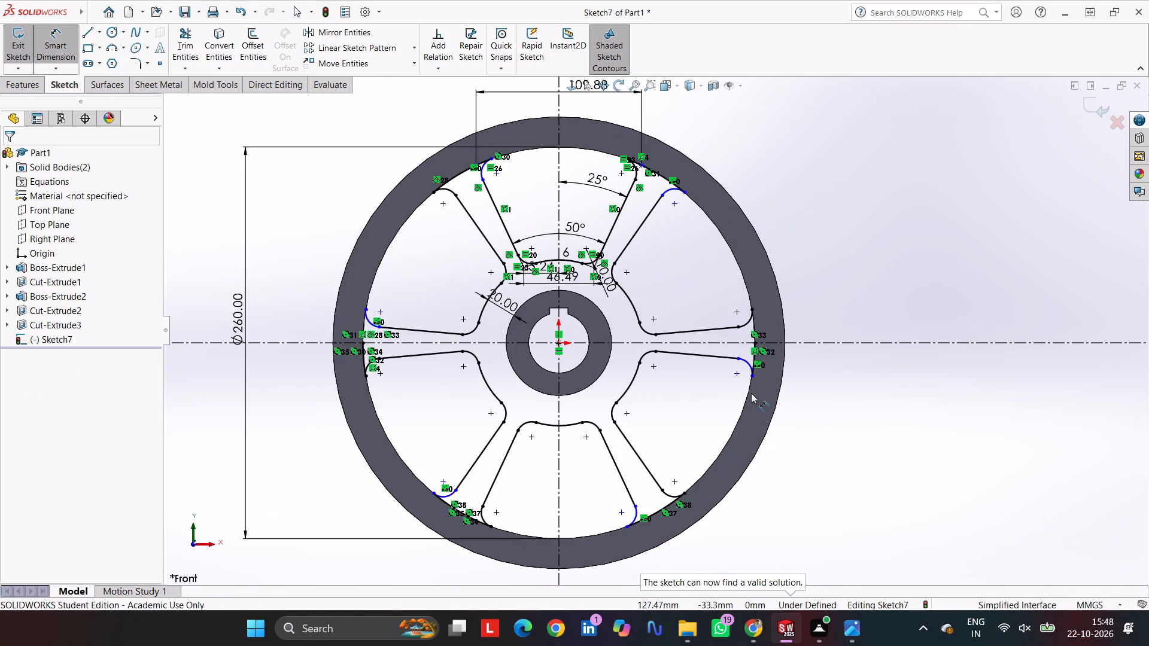
pyautogui.scroll(-8, 756, 364)
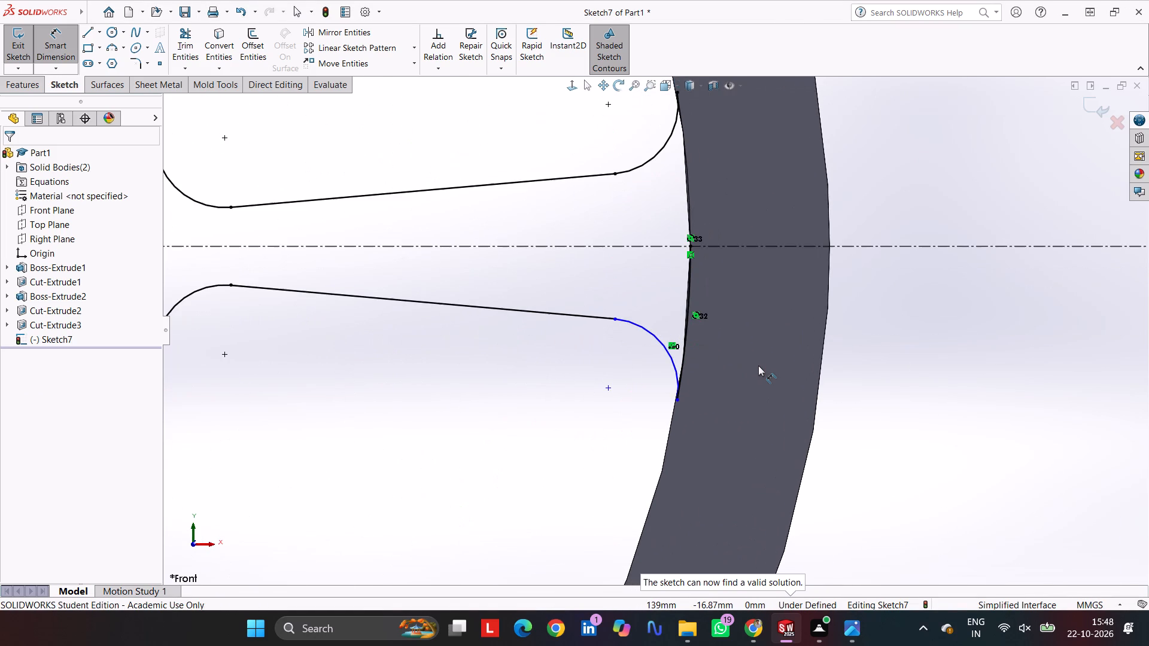
pyautogui.scroll(10, 758, 365)
pyautogui.scroll(4, 644, 359)
pyautogui.scroll(-5, 592, 320)
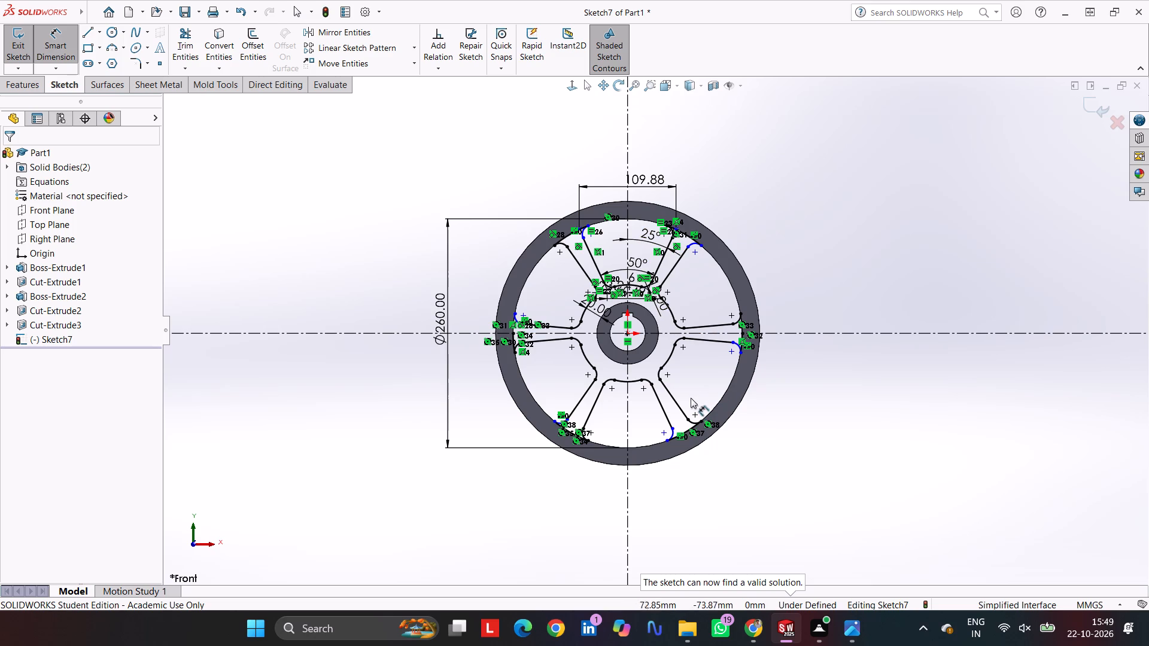
pyautogui.press('Escape')
pyautogui.press('Escape')
pyautogui.press('Escape')
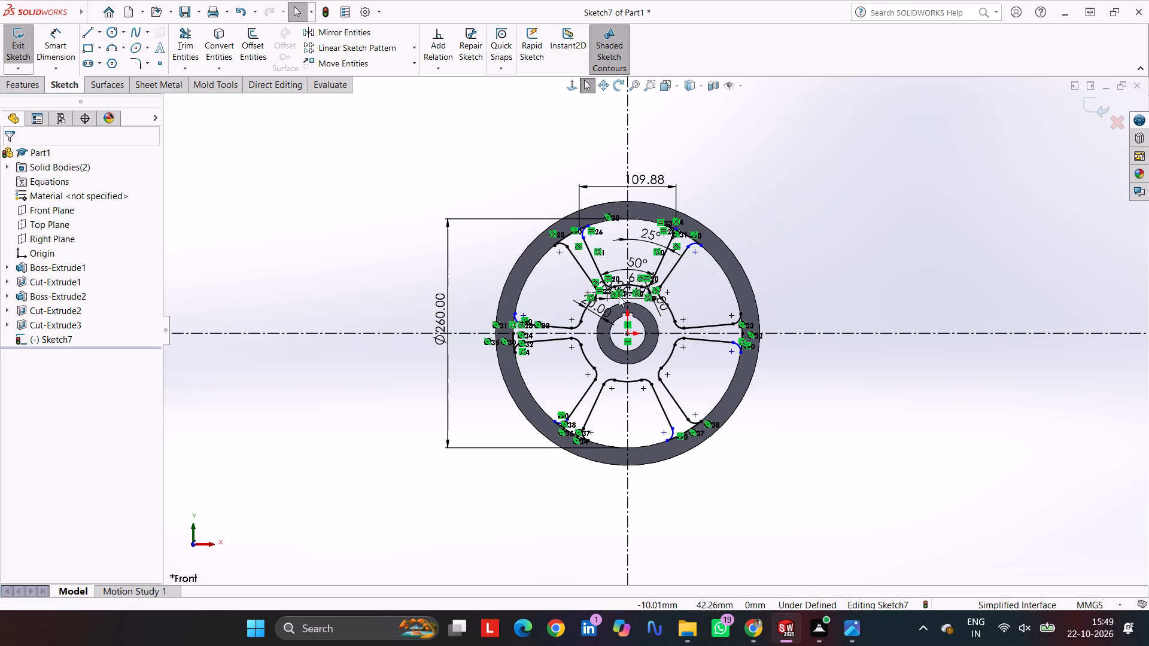
# Undo the gap dimension, the arc trims and the 130 mm radius circle, back to six closed filleted sectors and the 70 mm hub circle.
pyautogui.scroll(-4, 619, 296)
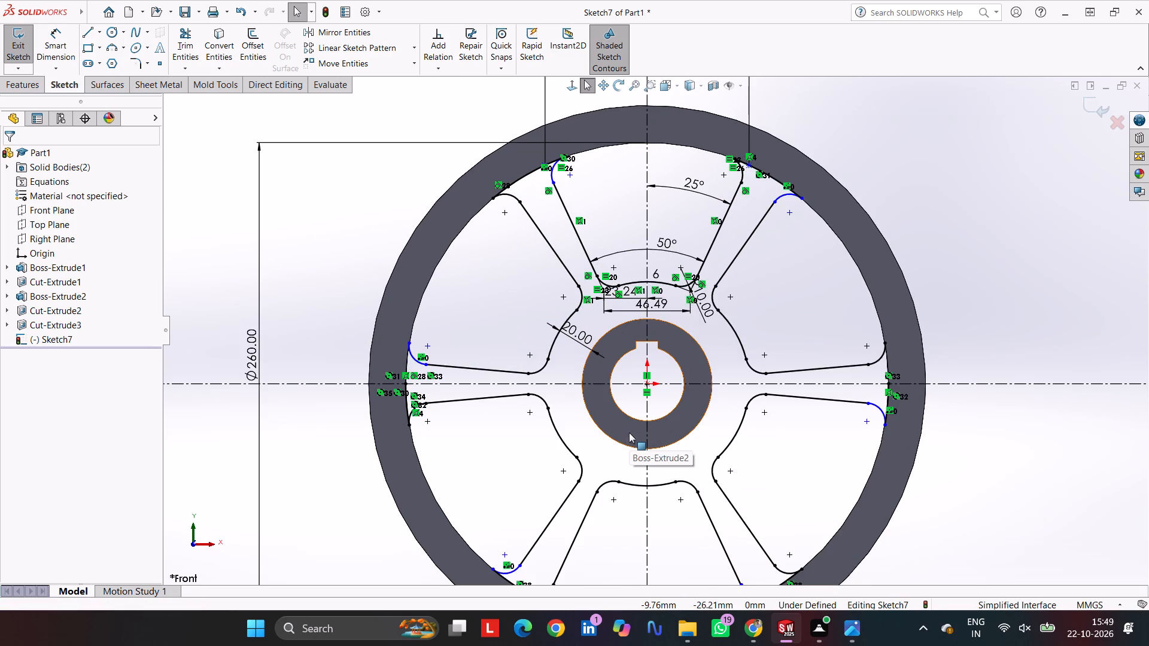
pyautogui.hotkey('ctrl', 'z')
pyautogui.hotkey('ctrl', 'z')
pyautogui.hotkey('ctrl', 'z')
pyautogui.hotkey('ctrl', 'z')
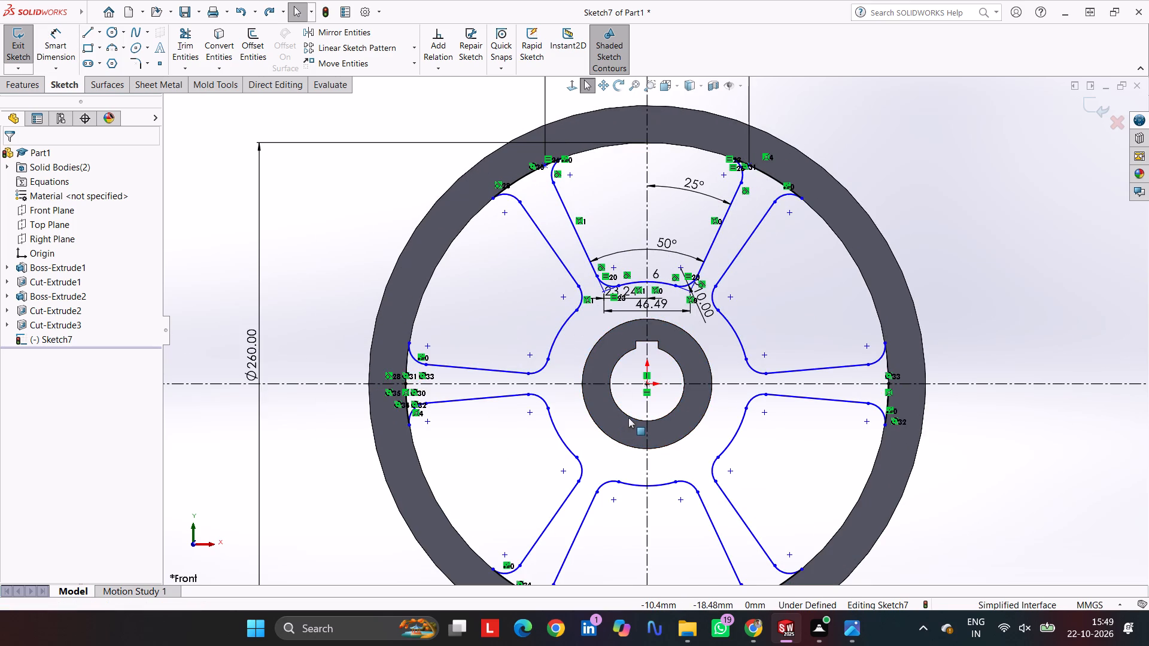
pyautogui.hotkey('ctrl', 'z')
pyautogui.hotkey('ctrl', 'z')
pyautogui.hotkey('ctrl', 'z')
pyautogui.hotkey('ctrl', 'z')
pyautogui.hotkey('ctrl', 'z')
pyautogui.hotkey('ctrl', 'z')
pyautogui.hotkey('ctrl', 'z')
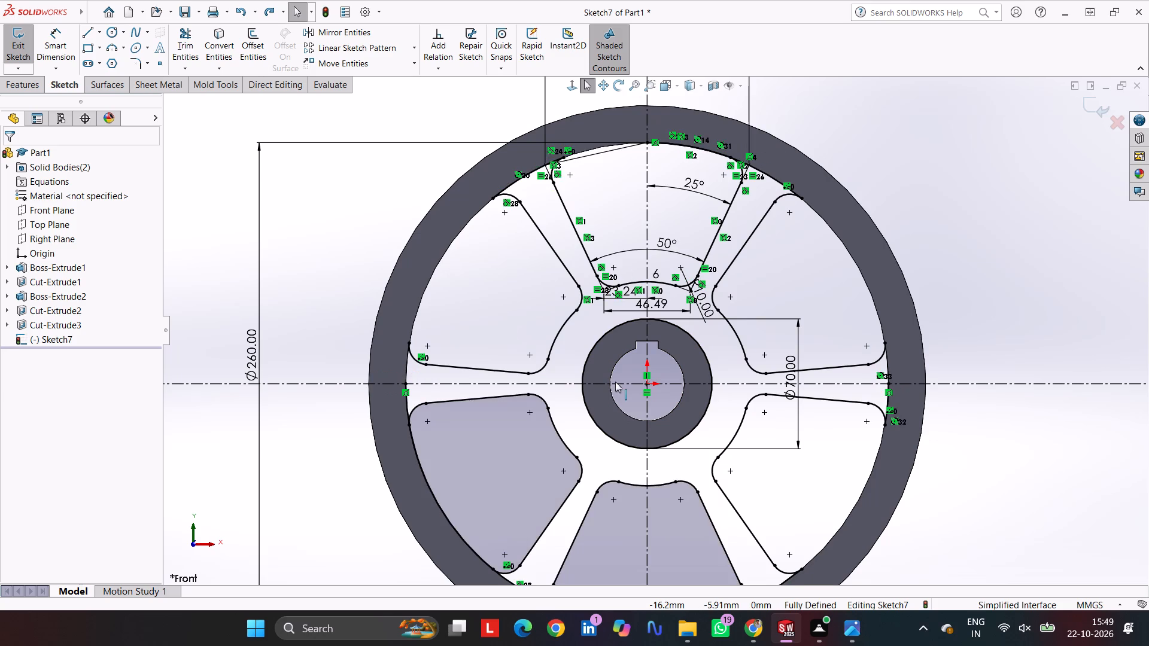
pyautogui.hotkey('ctrl', 'z')
pyautogui.hotkey('ctrl', 'z')
pyautogui.hotkey('ctrl', 'z')
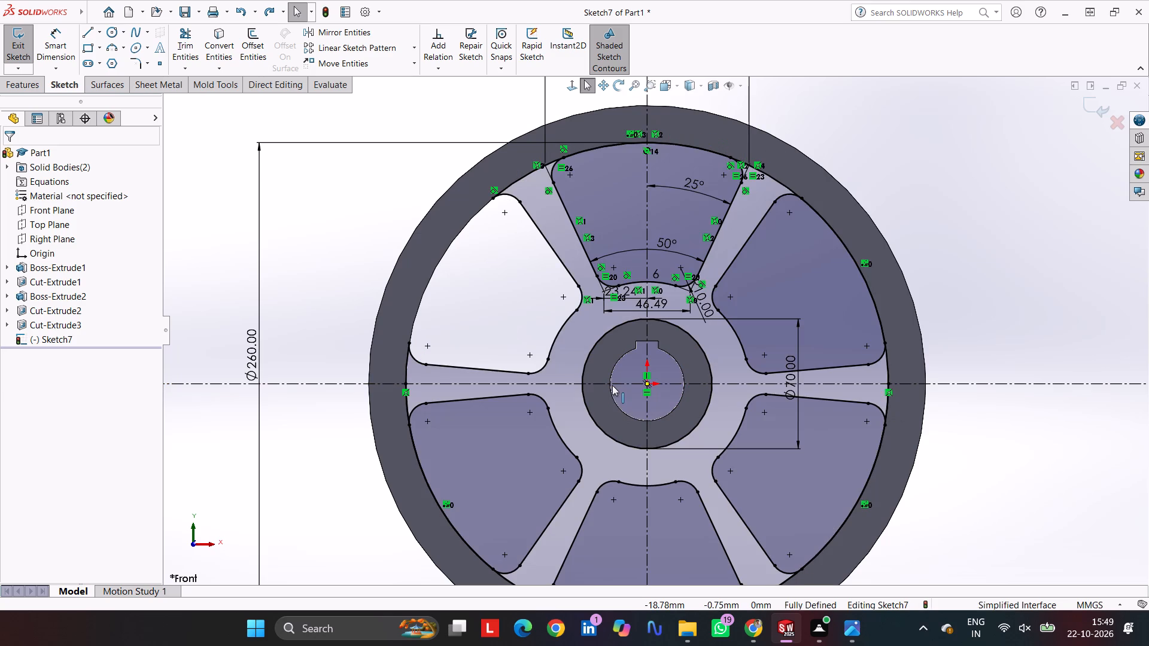
pyautogui.hotkey('ctrl', 'z')
pyautogui.hotkey('ctrl', 'z')
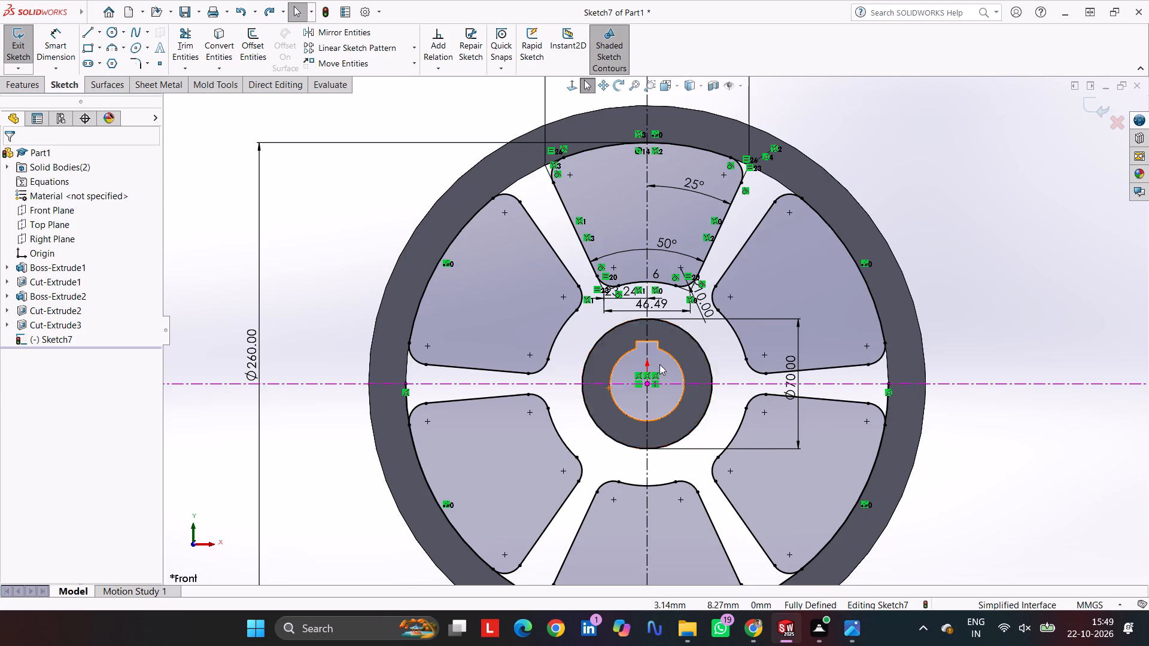
# Exit the spoke sketch, keeping its six closed sectors and the 70 mm hub circle.
pyautogui.moveTo(968, 204); pyautogui.dragTo(908, 350, button='middle')
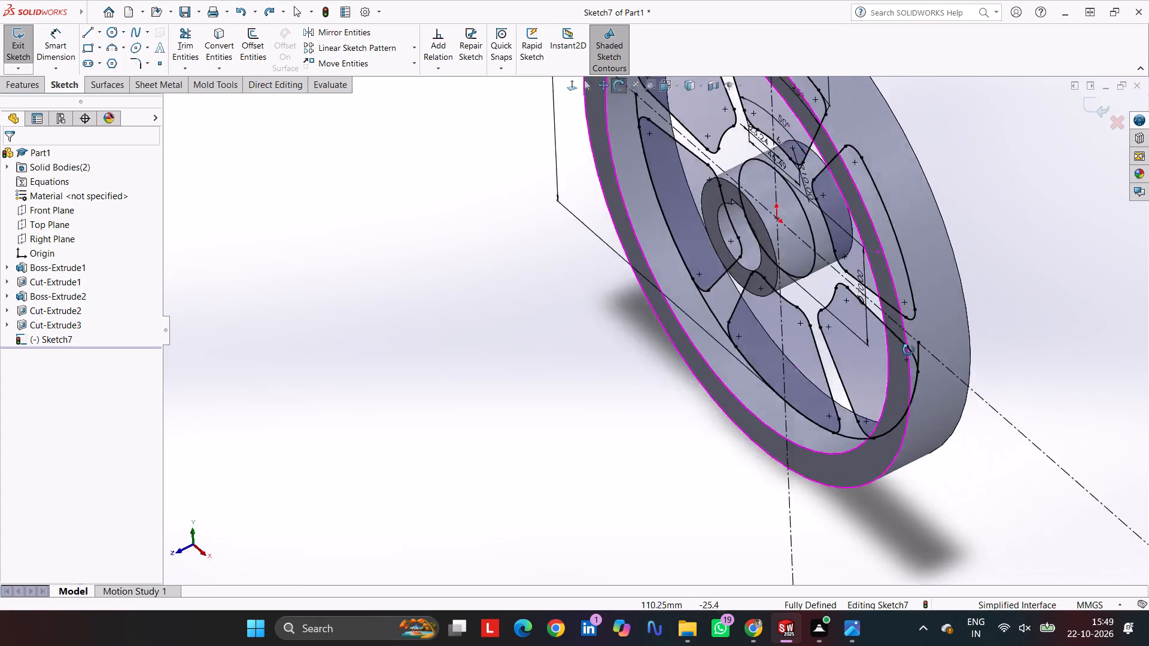
pyautogui.moveTo(908, 350); pyautogui.dragTo(990, 240, button='middle')
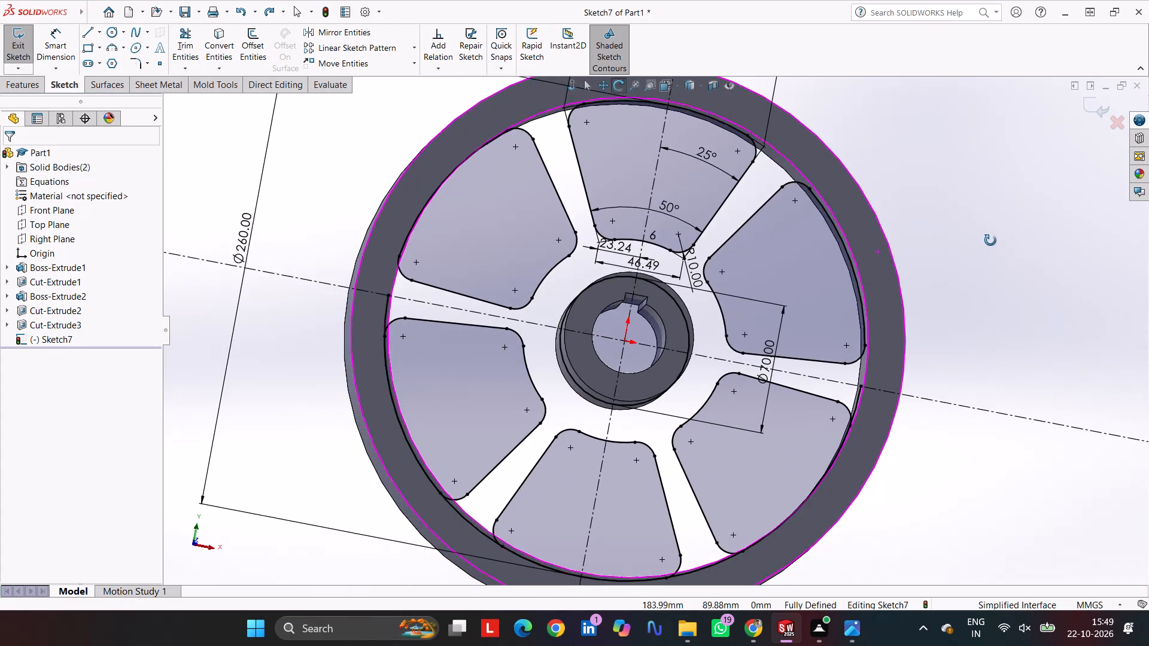
pyautogui.moveTo(990, 240); pyautogui.dragTo(991, 241, button='middle')
pyautogui.click(984, 246)
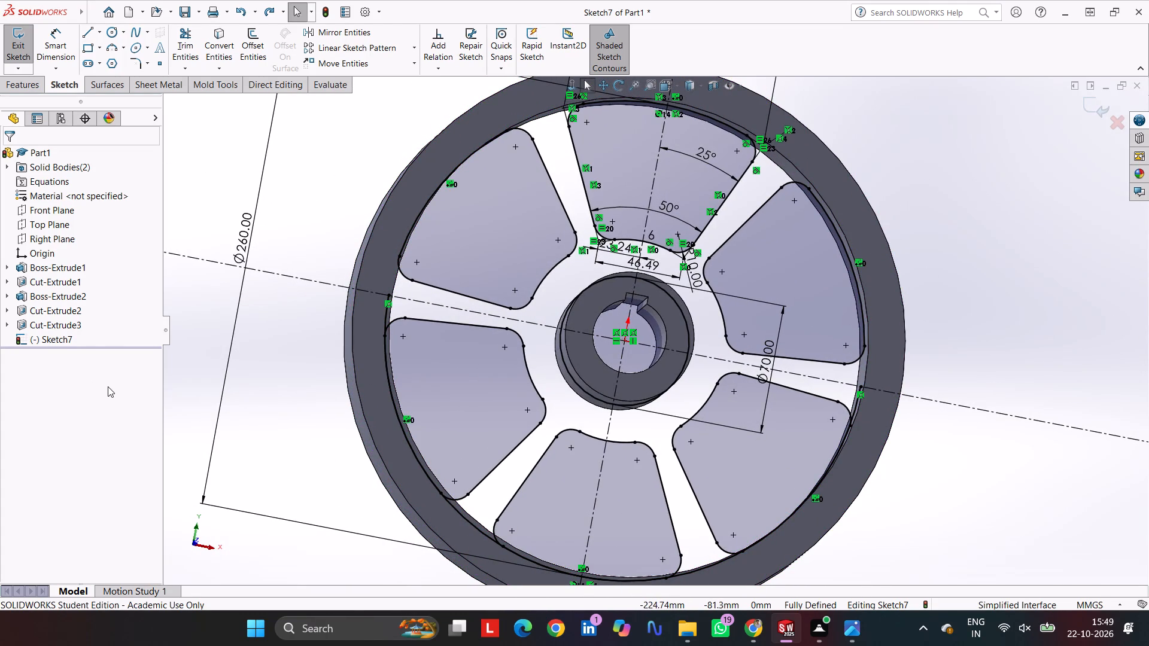
pyautogui.moveTo(124, 347); pyautogui.dragTo(122, 328)
pyautogui.moveTo(122, 328); pyautogui.dragTo(123, 326)
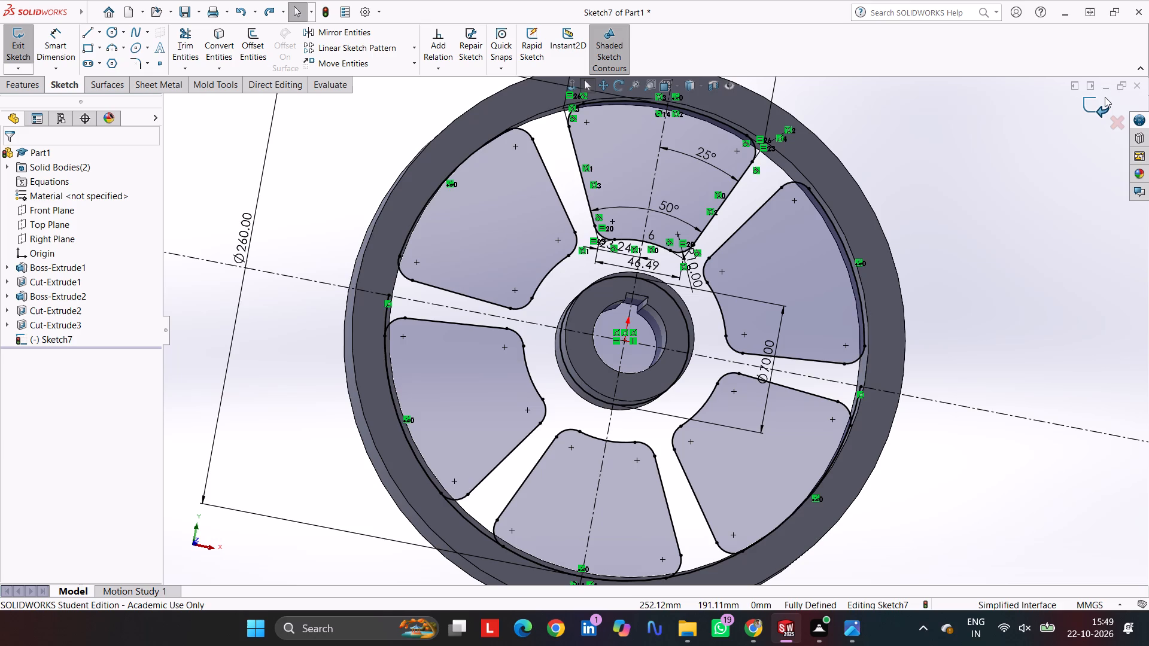
pyautogui.click(1104, 100)
pyautogui.moveTo(992, 205); pyautogui.dragTo(1022, 306, button='middle')
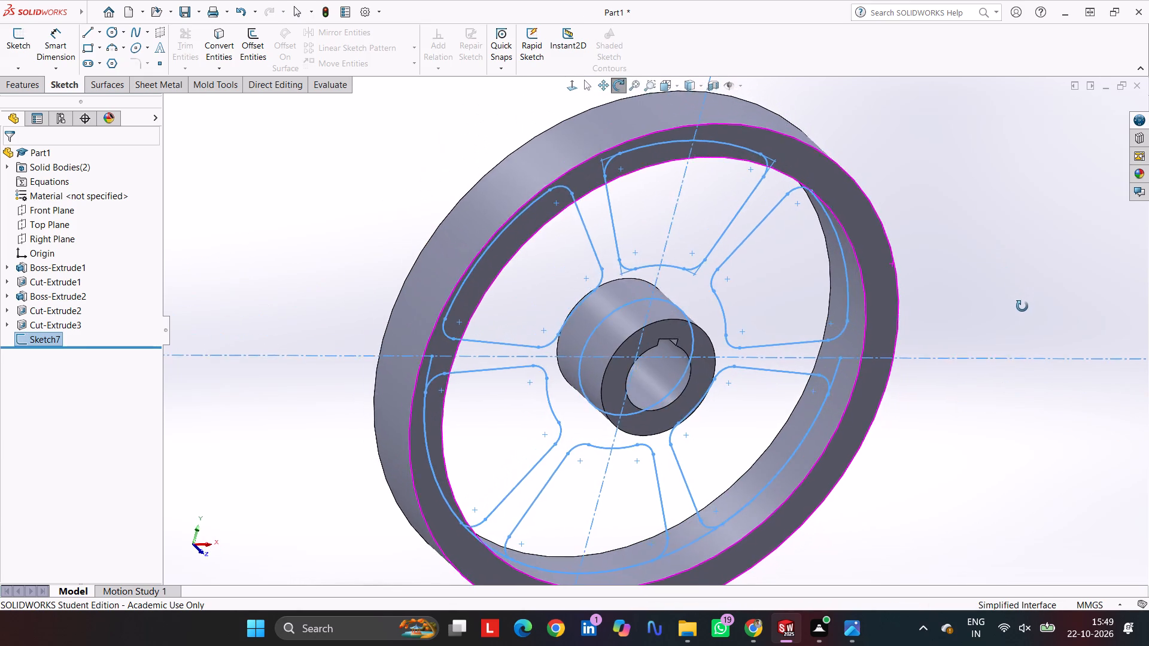
# Reopen the spoke sketch with the six filleted sectors for editing.
pyautogui.moveTo(1022, 306); pyautogui.dragTo(998, 231, button='middle')
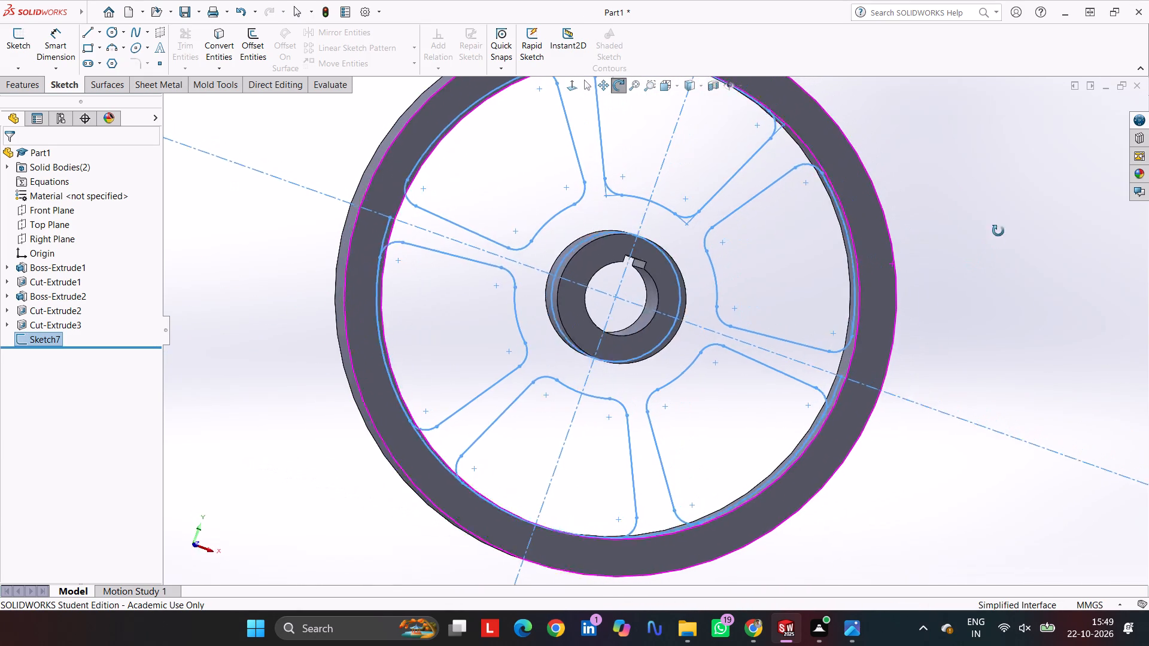
pyautogui.moveTo(998, 231); pyautogui.dragTo(984, 213, button='middle')
pyautogui.click(54, 341)
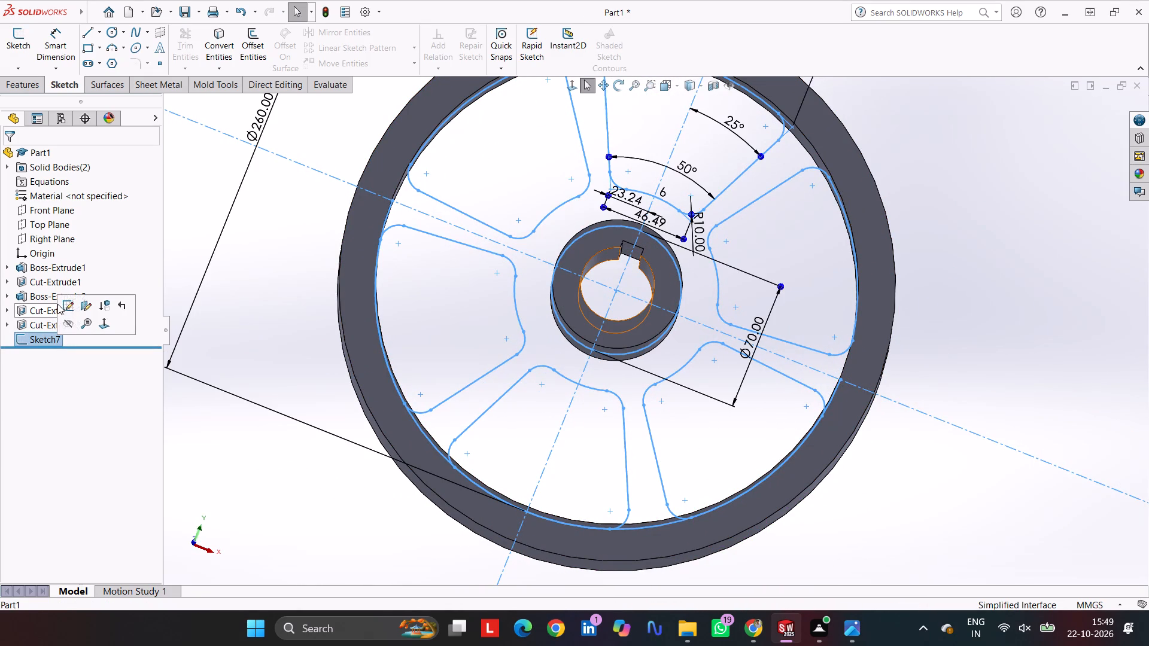
pyautogui.click(69, 303)
pyautogui.click(849, 190)
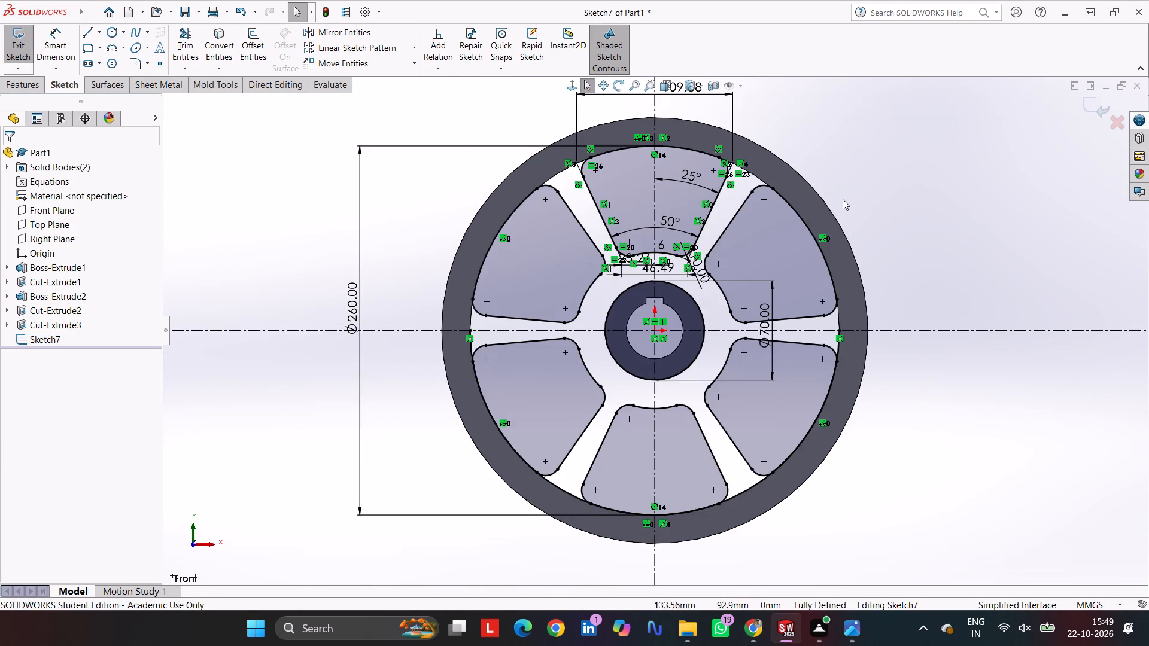
# Examine how the six sectors and the hub circle sit between the hub and the rim from several angles.
pyautogui.moveTo(843, 208); pyautogui.dragTo(782, 318, button='middle')
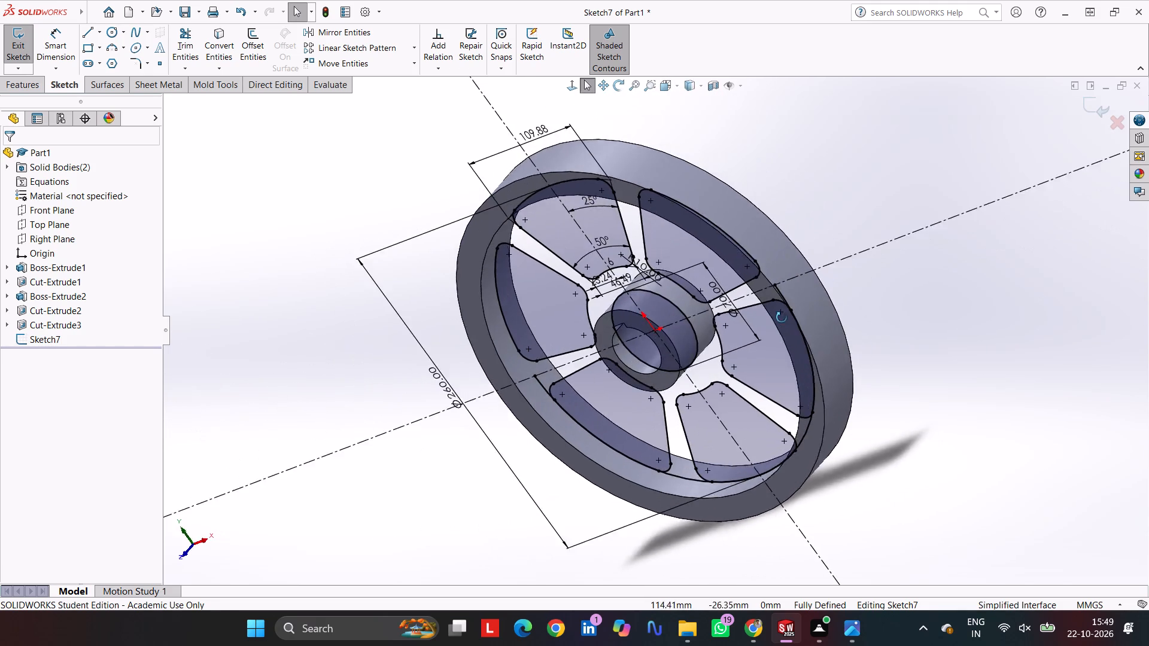
pyautogui.moveTo(782, 318); pyautogui.dragTo(846, 261, button='middle')
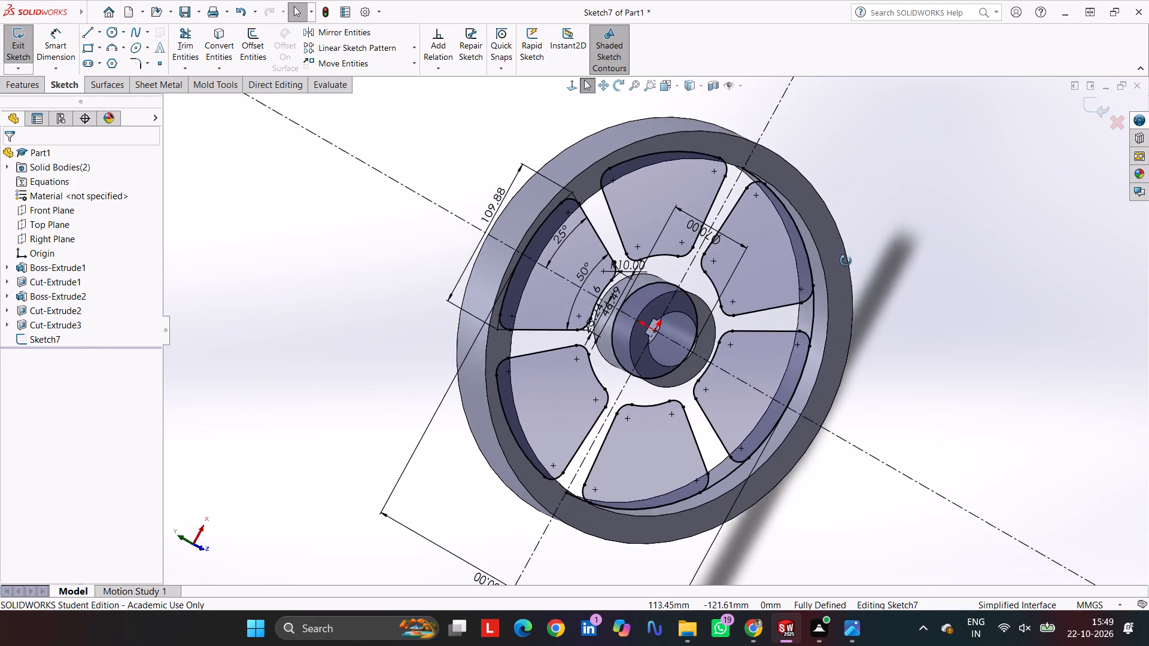
pyautogui.moveTo(846, 261); pyautogui.dragTo(844, 240, button='middle')
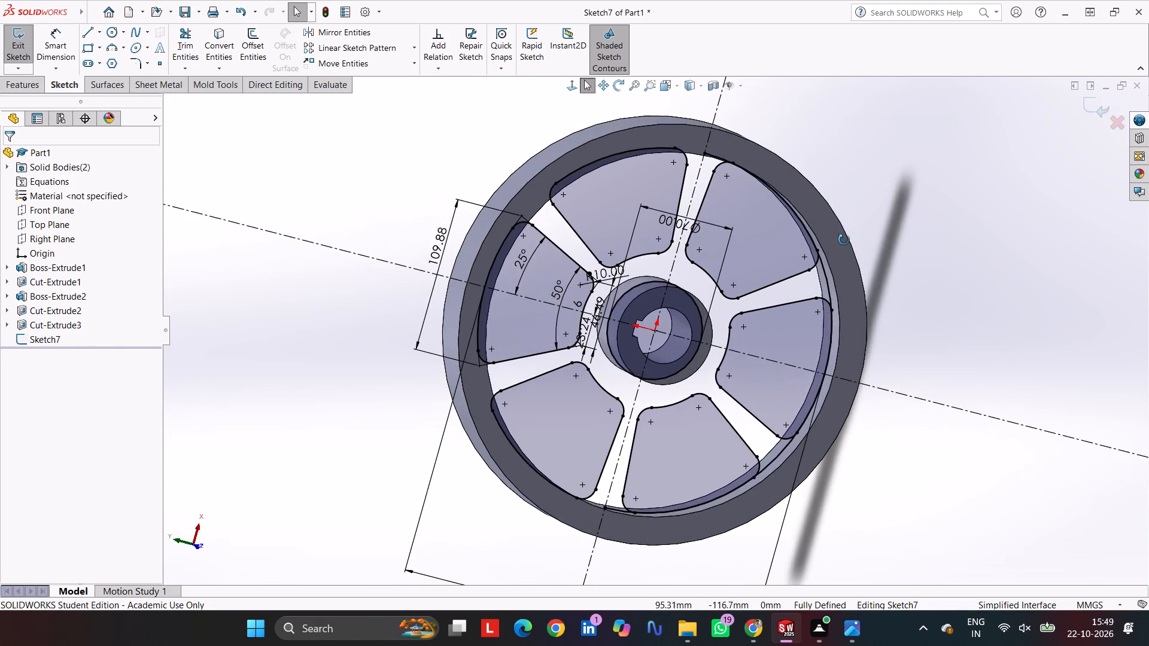
pyautogui.moveTo(844, 240); pyautogui.dragTo(813, 263, button='middle')
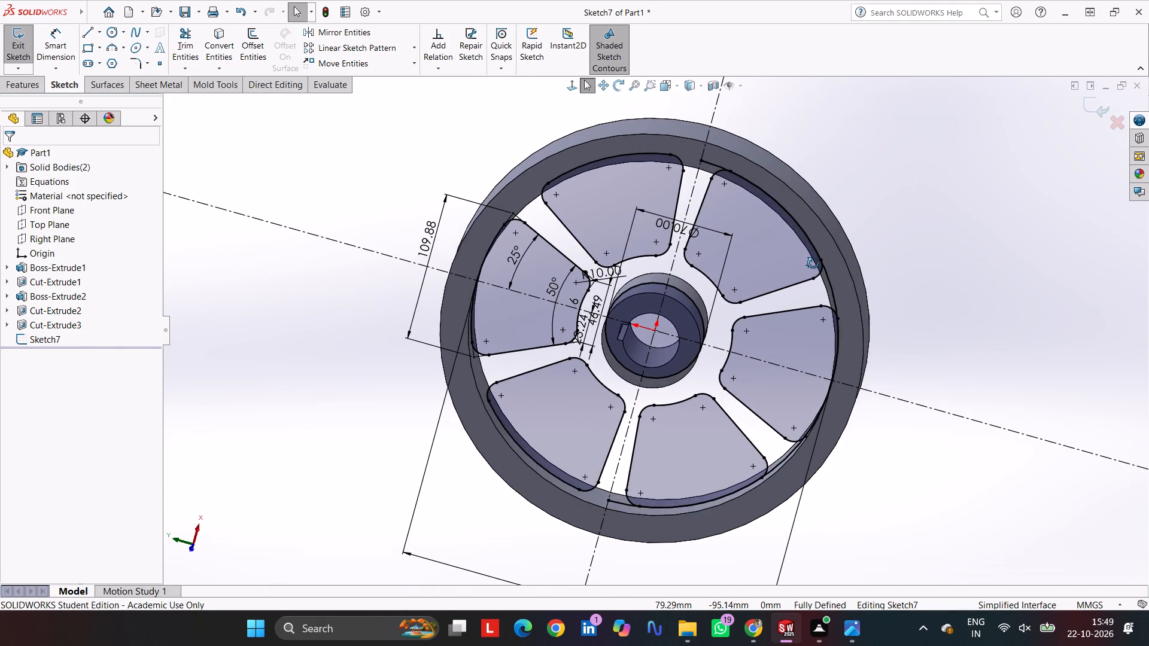
pyautogui.moveTo(813, 263); pyautogui.dragTo(832, 226, button='middle')
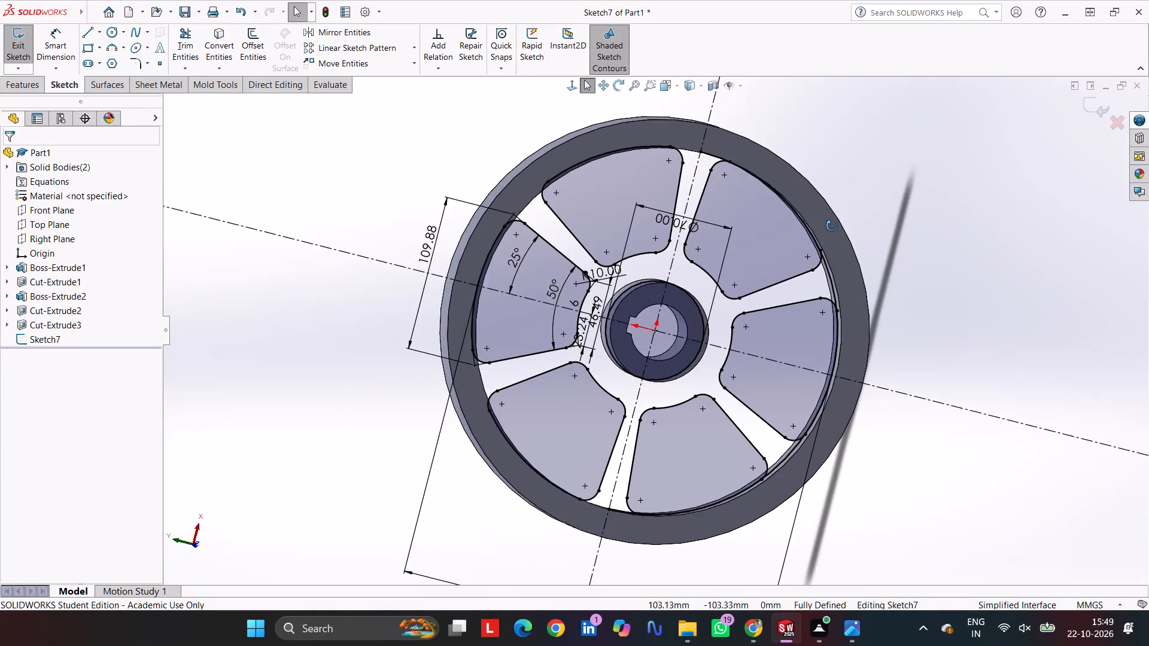
pyautogui.moveTo(832, 226); pyautogui.dragTo(853, 185, button='middle')
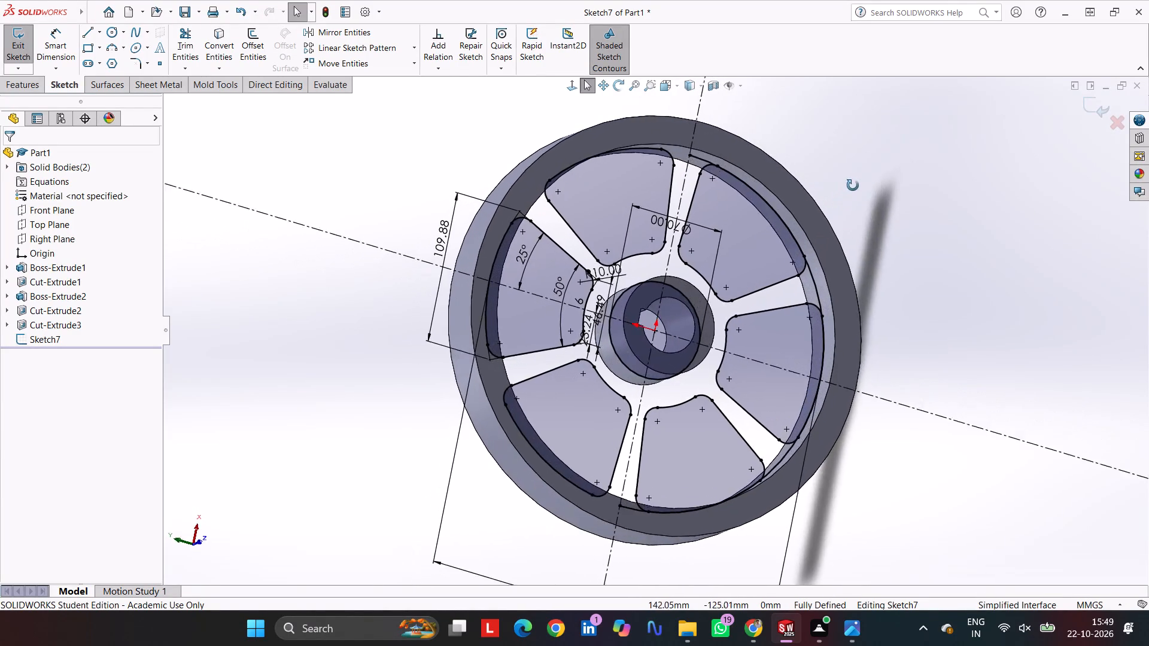
pyautogui.moveTo(853, 185); pyautogui.dragTo(744, 245, button='middle')
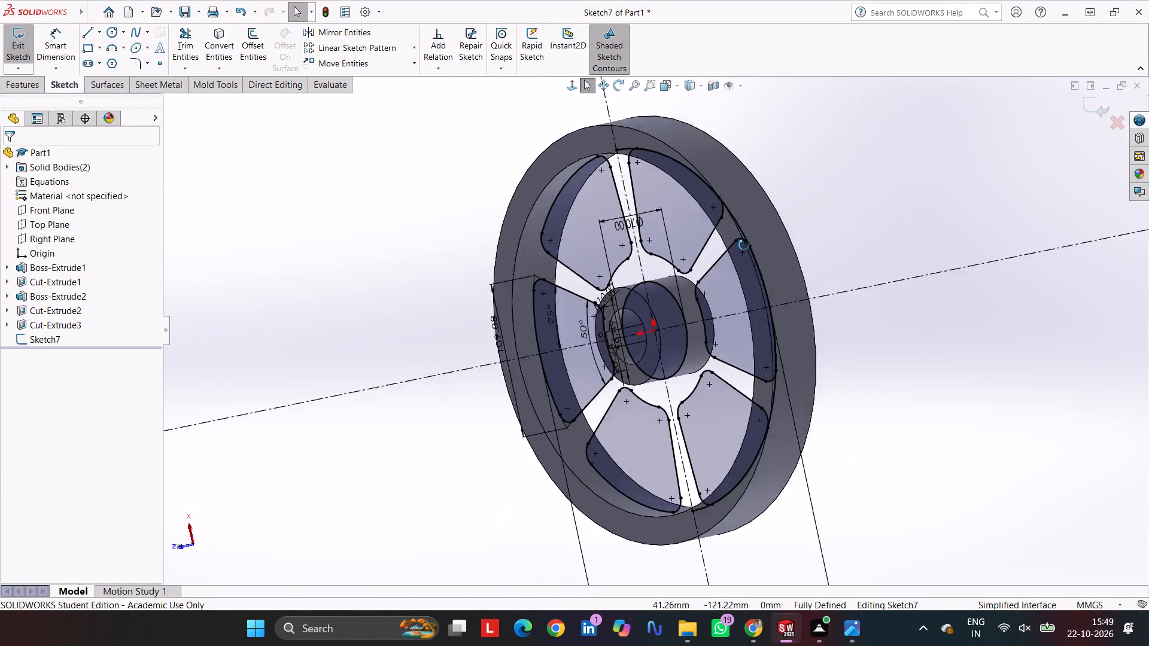
pyautogui.moveTo(744, 245); pyautogui.dragTo(876, 189, button='middle')
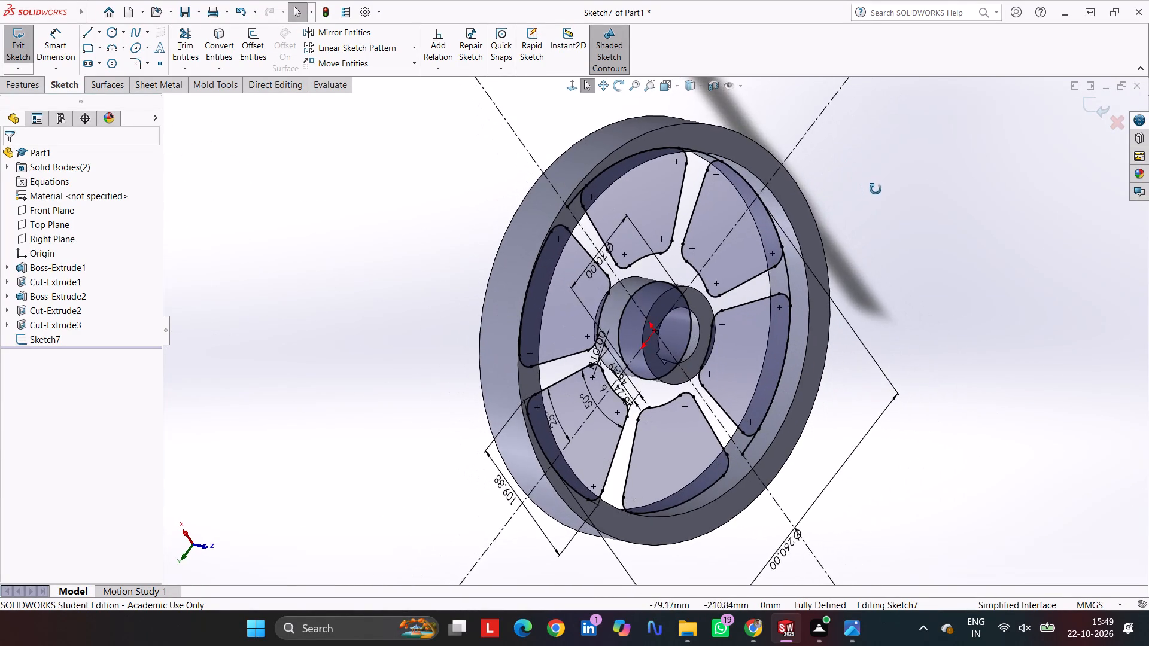
pyautogui.moveTo(876, 189); pyautogui.dragTo(837, 202, button='middle')
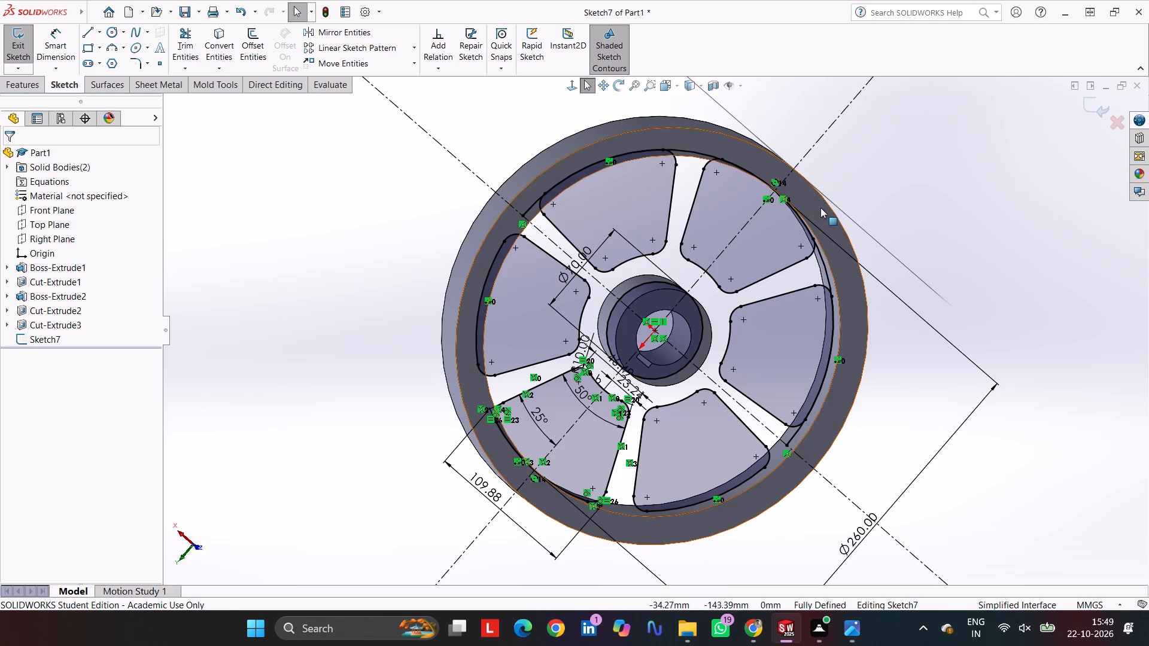
# Delete the 70 mm hub circle from the spoke sketch and exit the sketch.
pyautogui.hotkey('ctrl', '1')
pyautogui.scroll(-5, 718, 342)
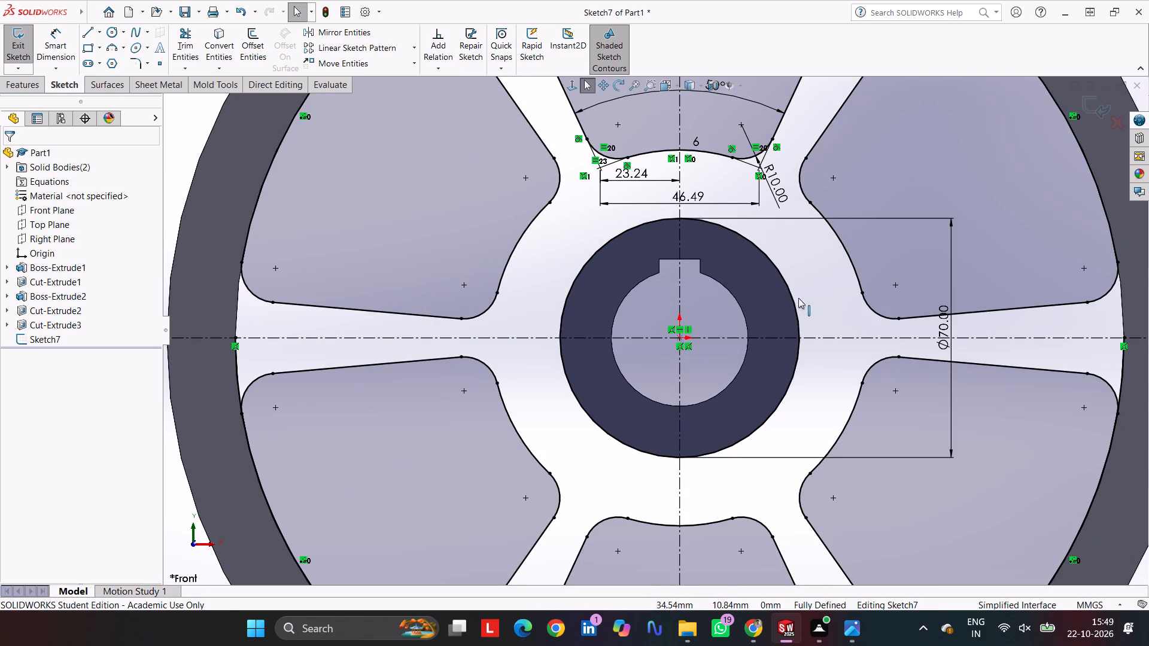
pyautogui.click(792, 298)
pyautogui.press('Delete')
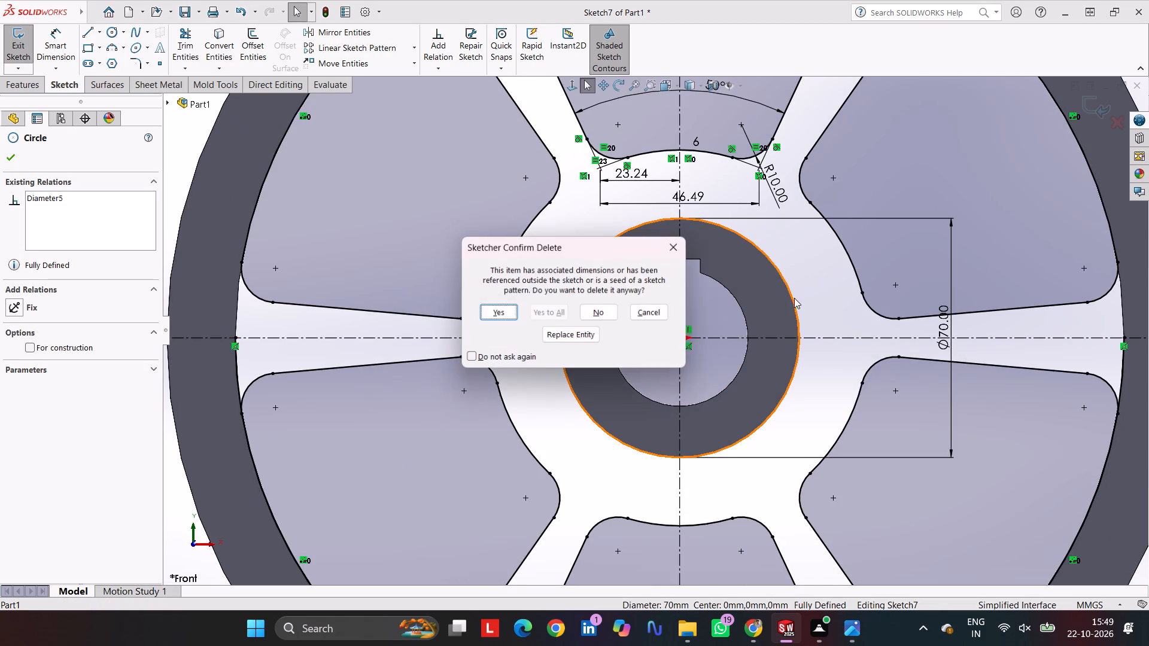
pyautogui.click(502, 318)
pyautogui.scroll(3, 707, 325)
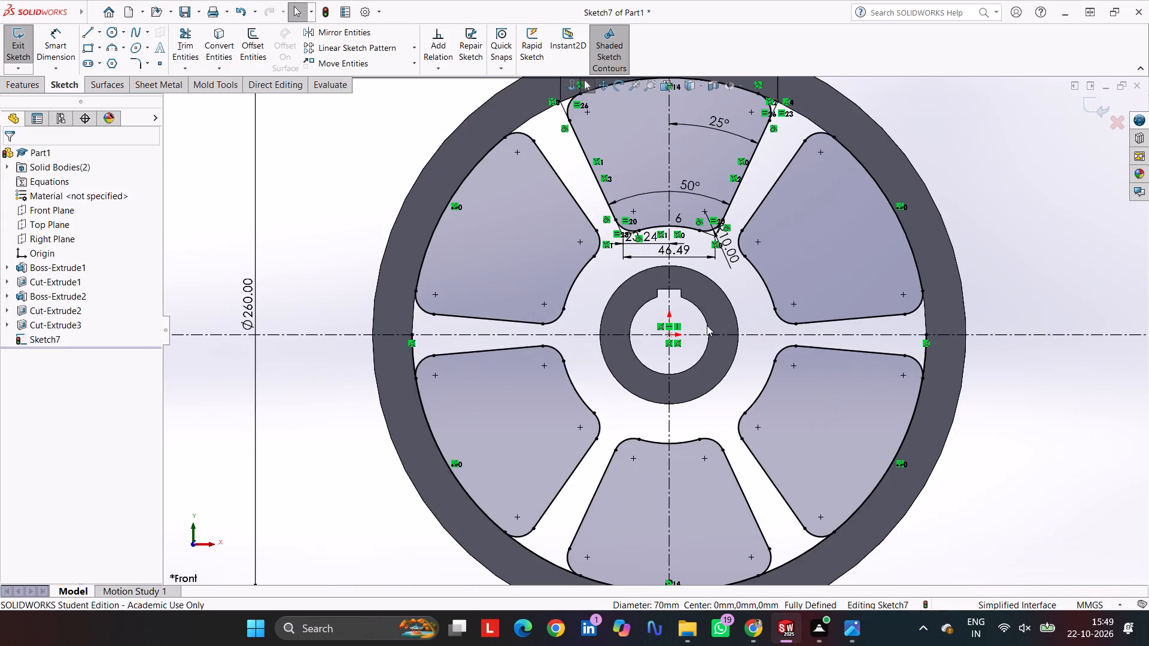
pyautogui.scroll(2, 768, 319)
pyautogui.moveTo(925, 224); pyautogui.dragTo(916, 318, button='middle')
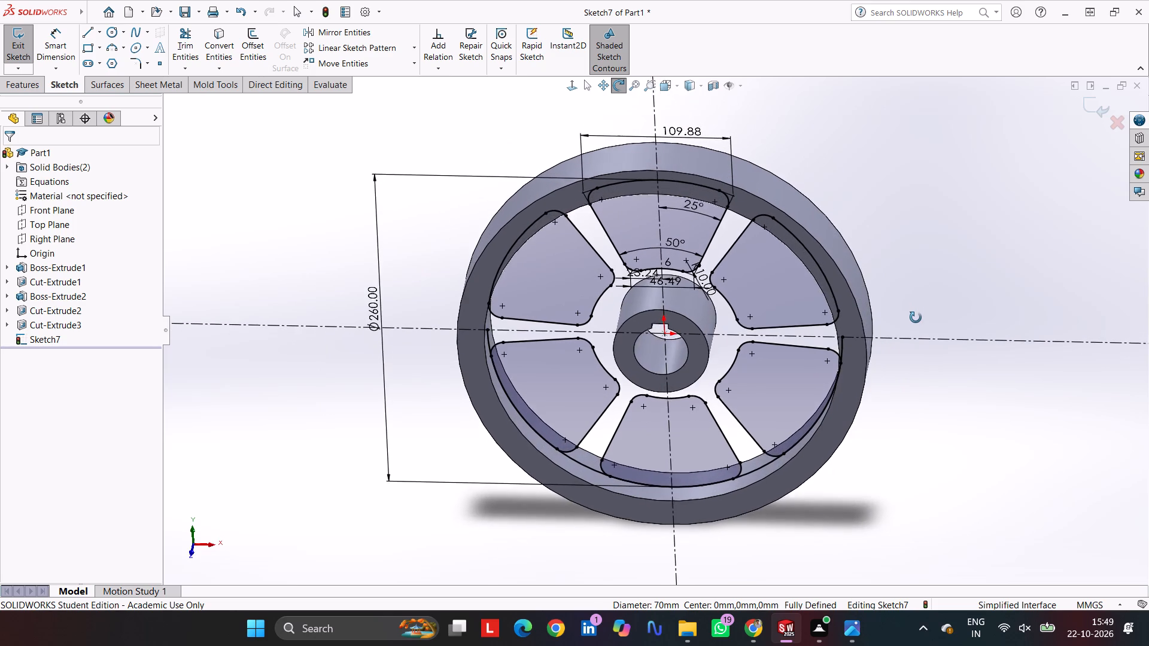
pyautogui.moveTo(916, 318); pyautogui.dragTo(923, 309, button='middle')
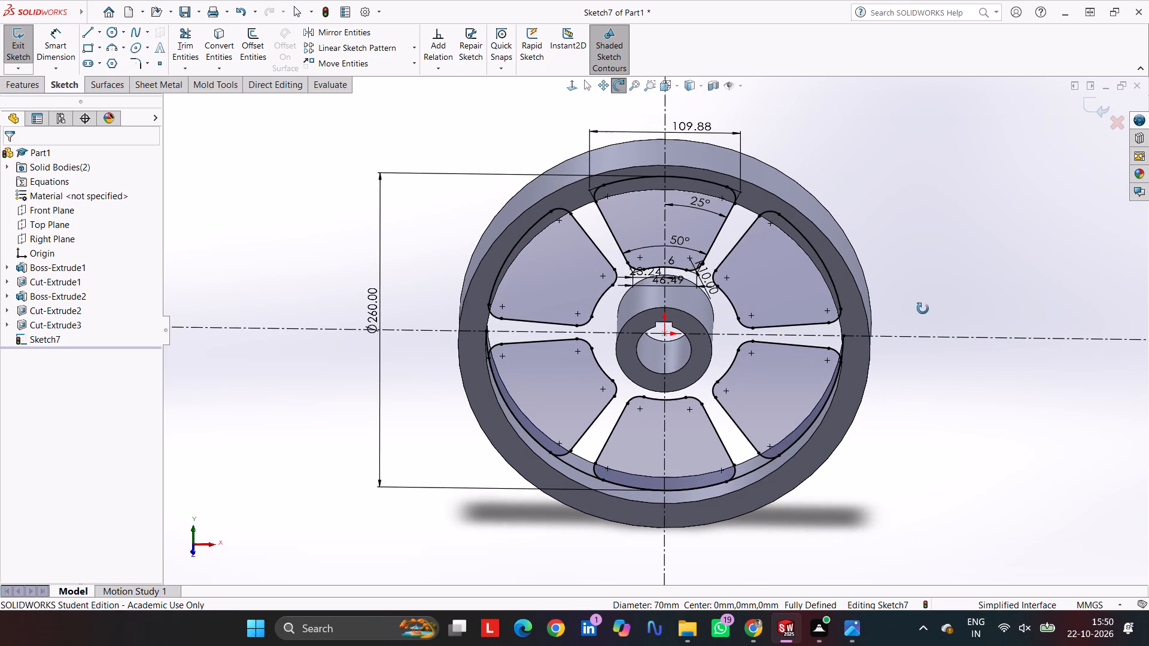
pyautogui.moveTo(923, 309); pyautogui.dragTo(928, 284, button='middle')
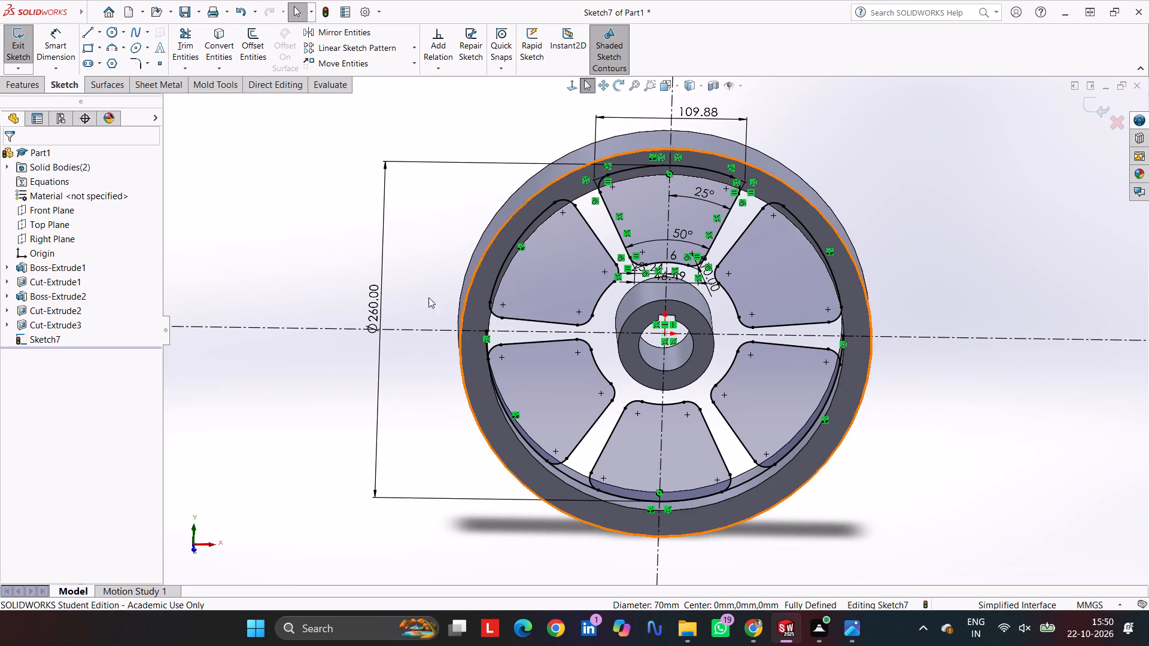
pyautogui.click(1089, 104)
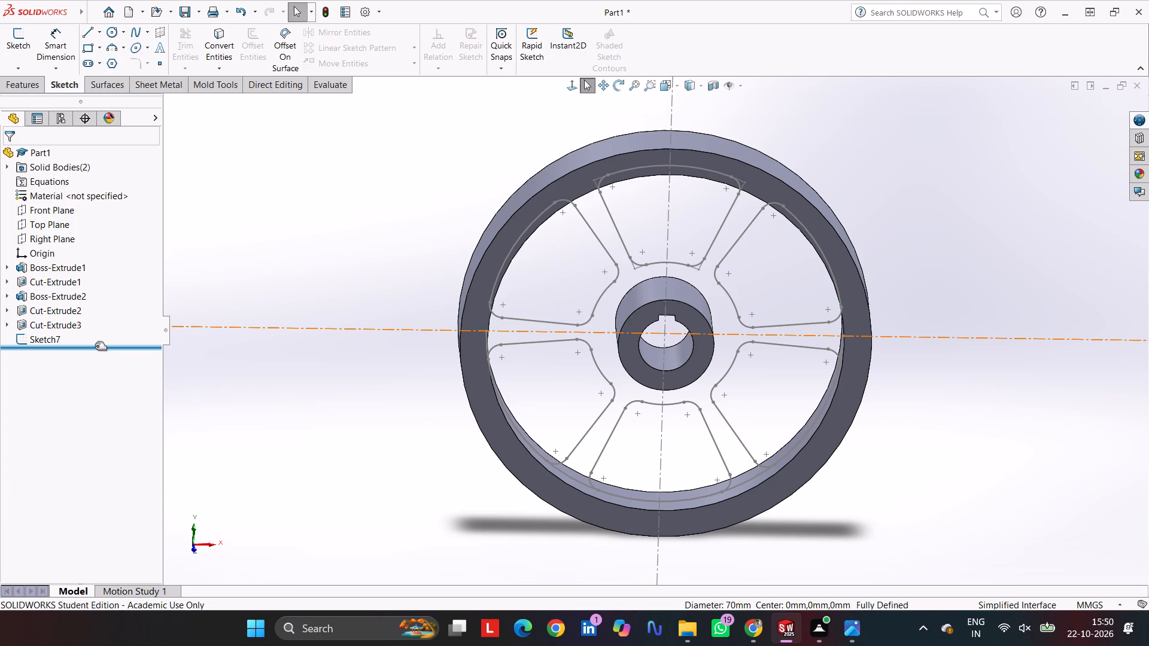
# Roll the feature history back to just before the spoke sketch, after the last cut.
pyautogui.moveTo(95, 346); pyautogui.dragTo(96, 333)
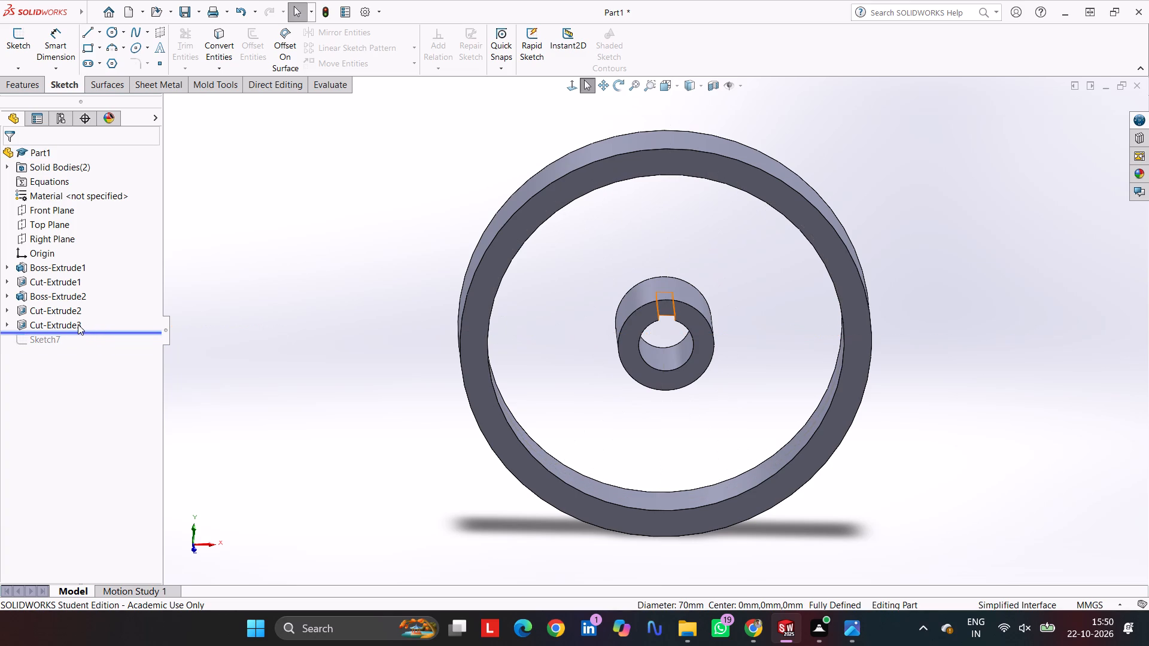
pyautogui.click(230, 183)
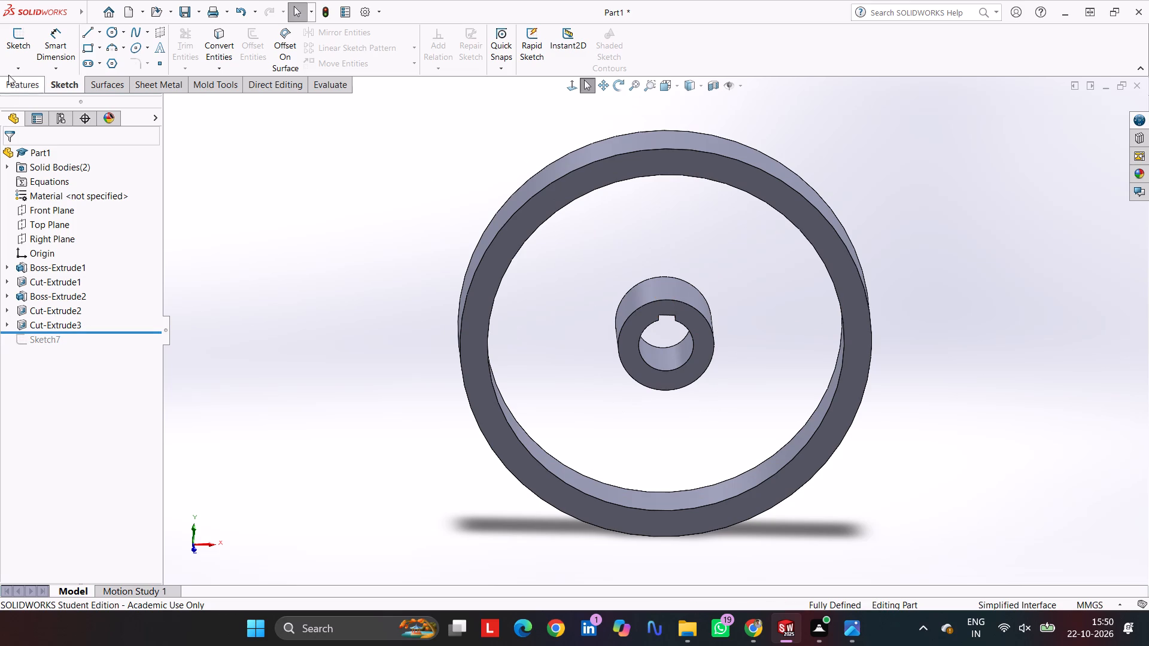
# On the Front Plane, sketch two origin-centred circles, one on the hub's outer edge (radius 35 mm) and one on the rim's inner edge.
pyautogui.click(47, 205)
pyautogui.click(20, 31)
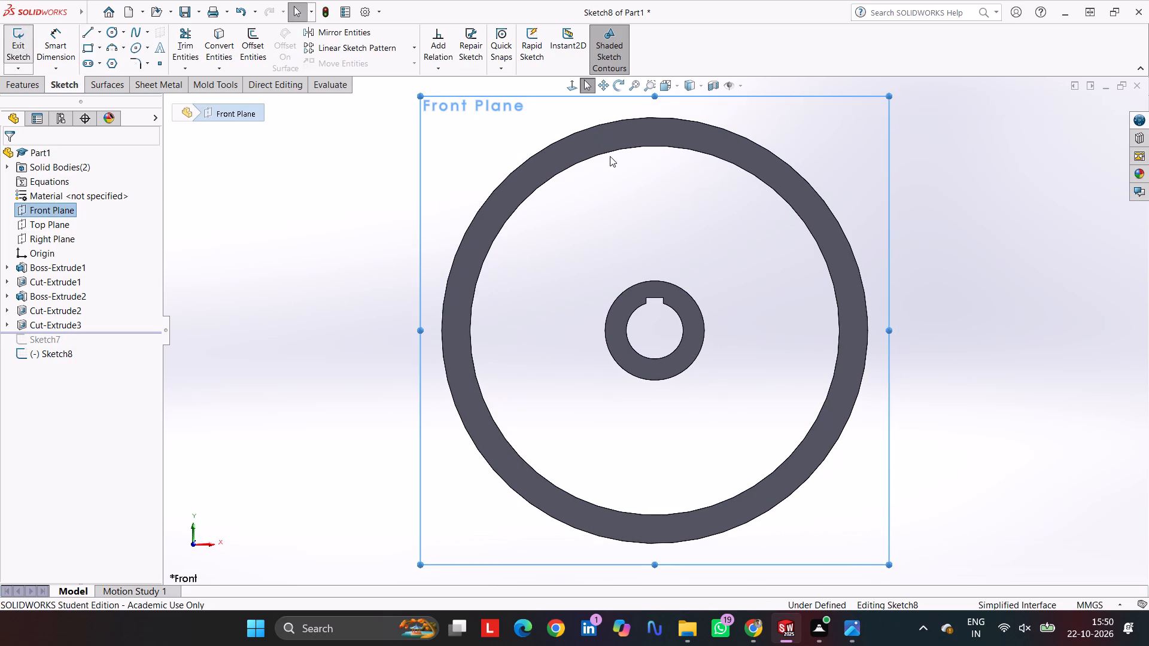
pyautogui.click(108, 33)
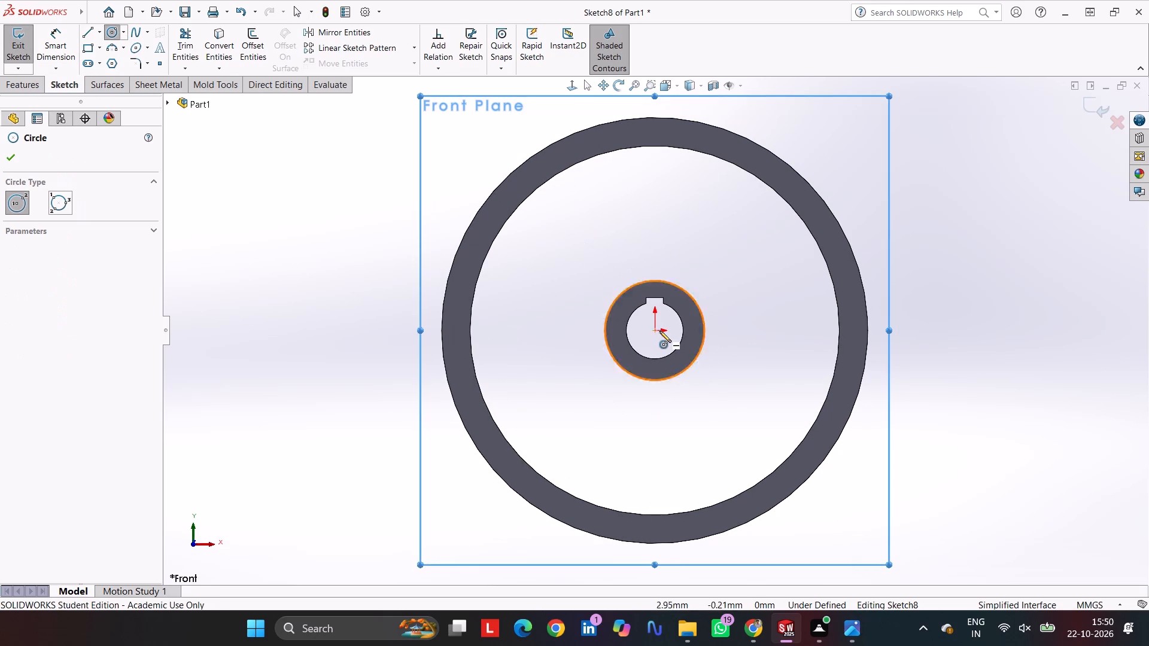
pyautogui.moveTo(656, 328); pyautogui.dragTo(648, 327)
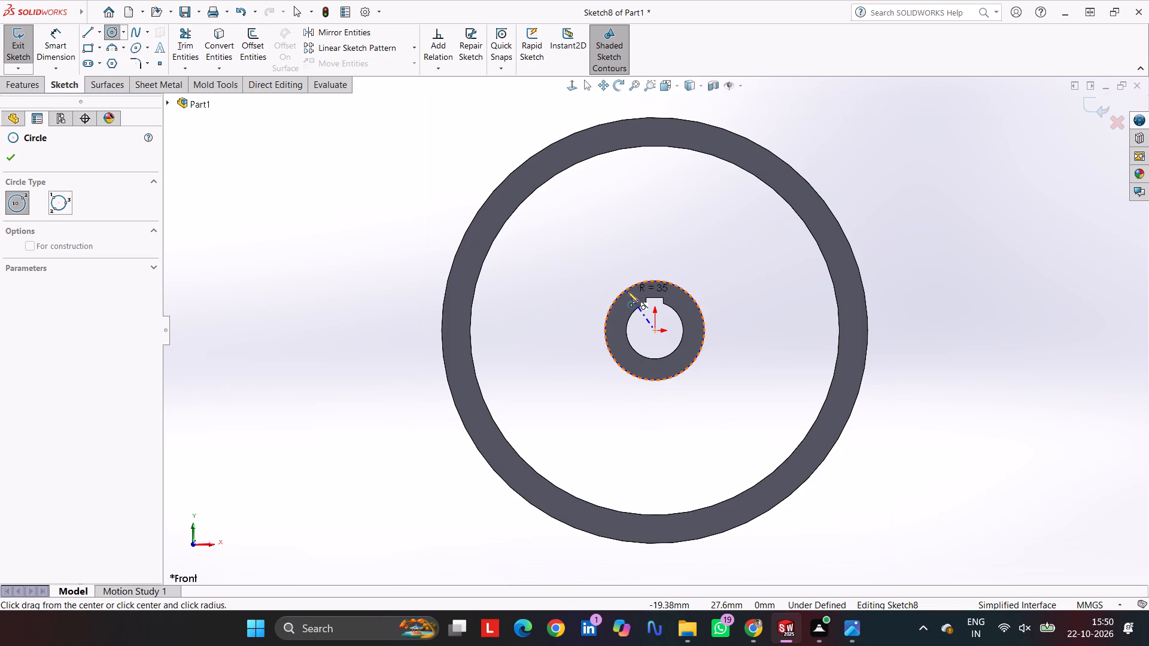
pyautogui.click(627, 291)
pyautogui.click(654, 331)
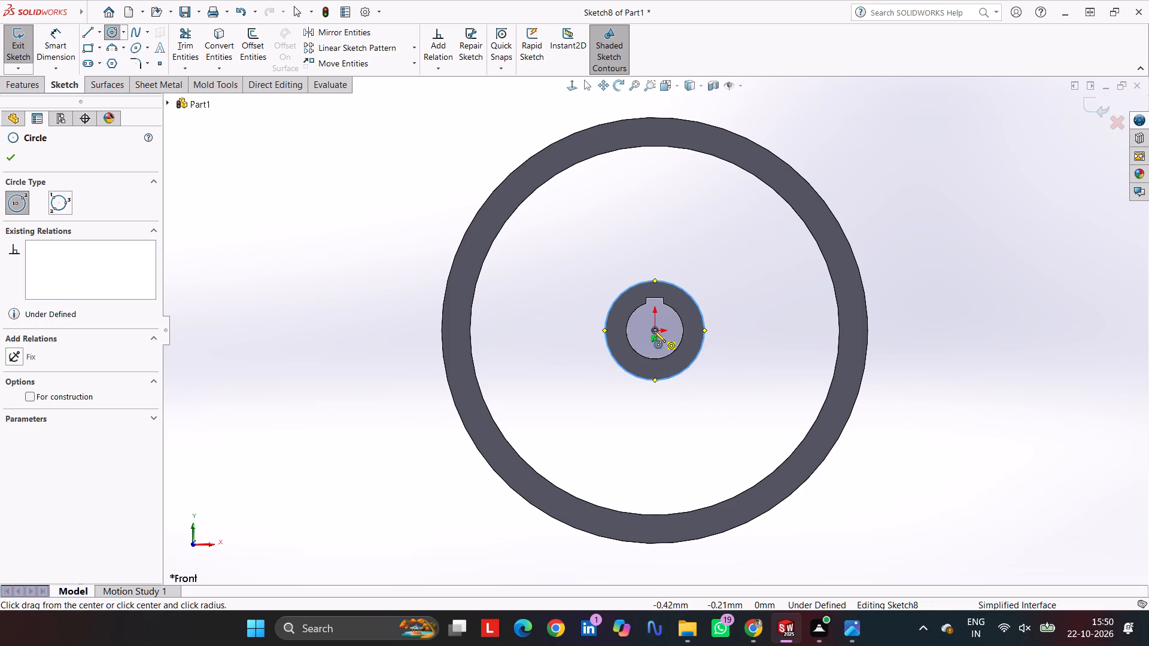
pyautogui.click(477, 283)
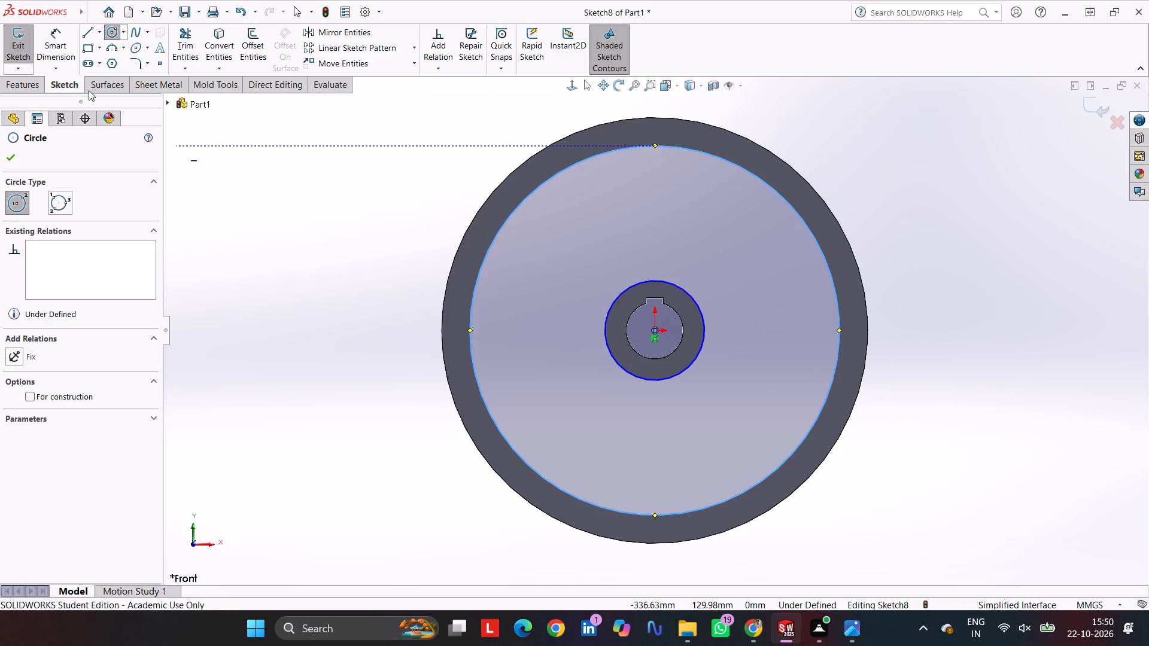
# Dimension the hub circle's diameter as 70 mm and the rim circle's diameter as 260 mm.
pyautogui.click(56, 31)
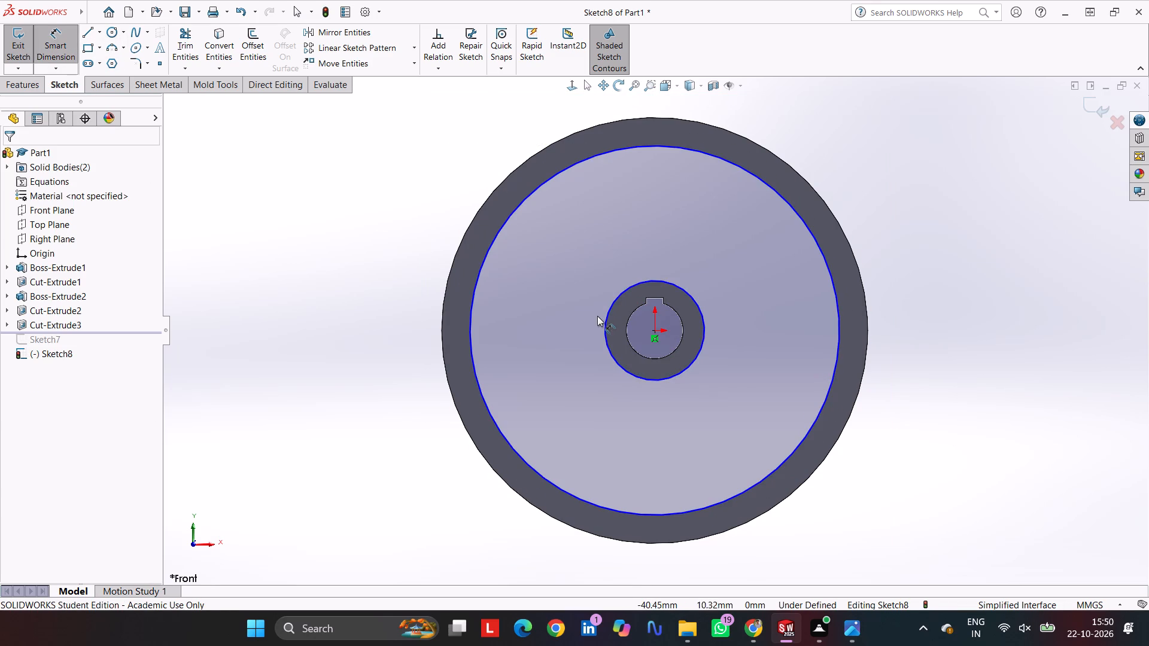
pyautogui.click(605, 320)
pyautogui.click(572, 325)
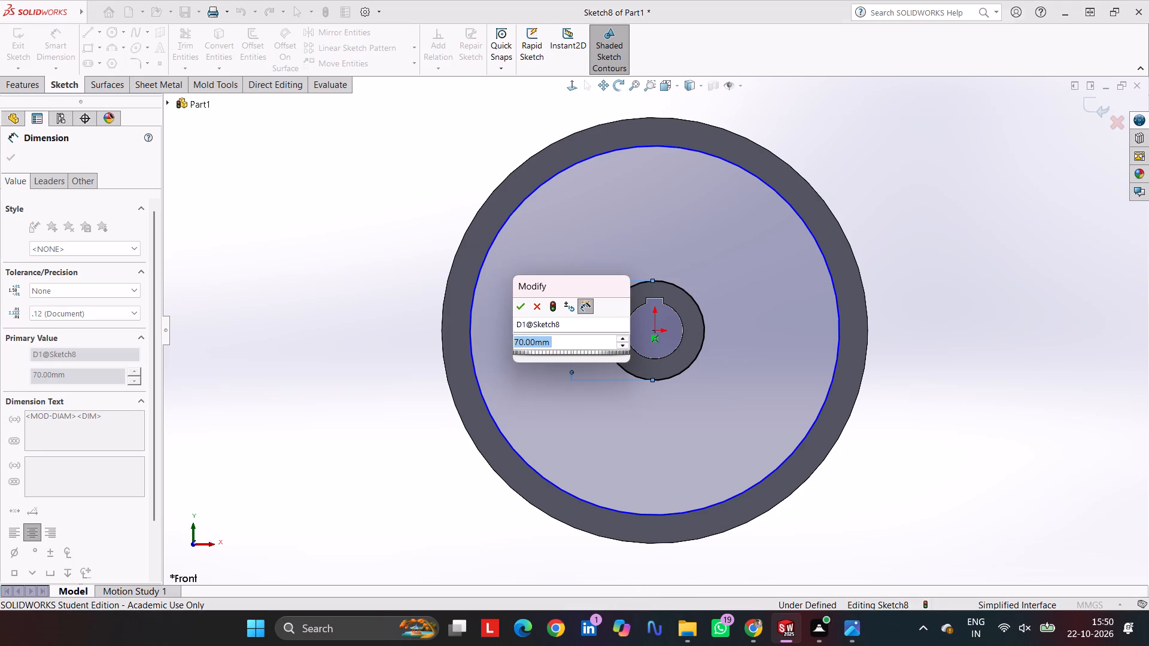
pyautogui.click(518, 310)
pyautogui.click(474, 284)
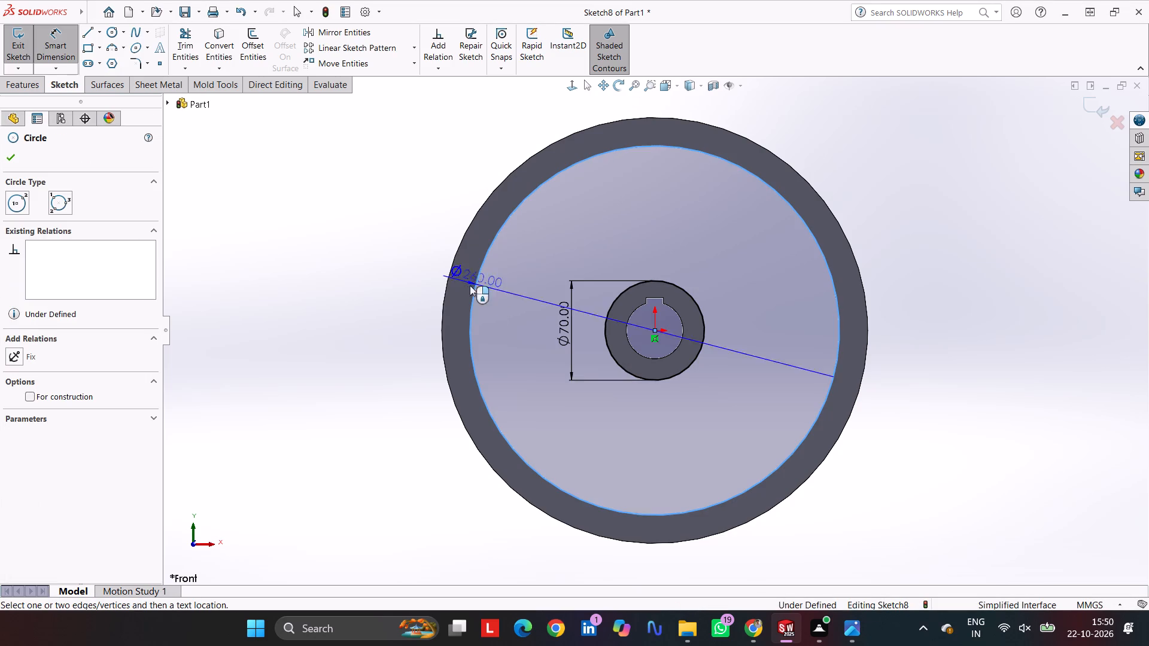
pyautogui.click(413, 336)
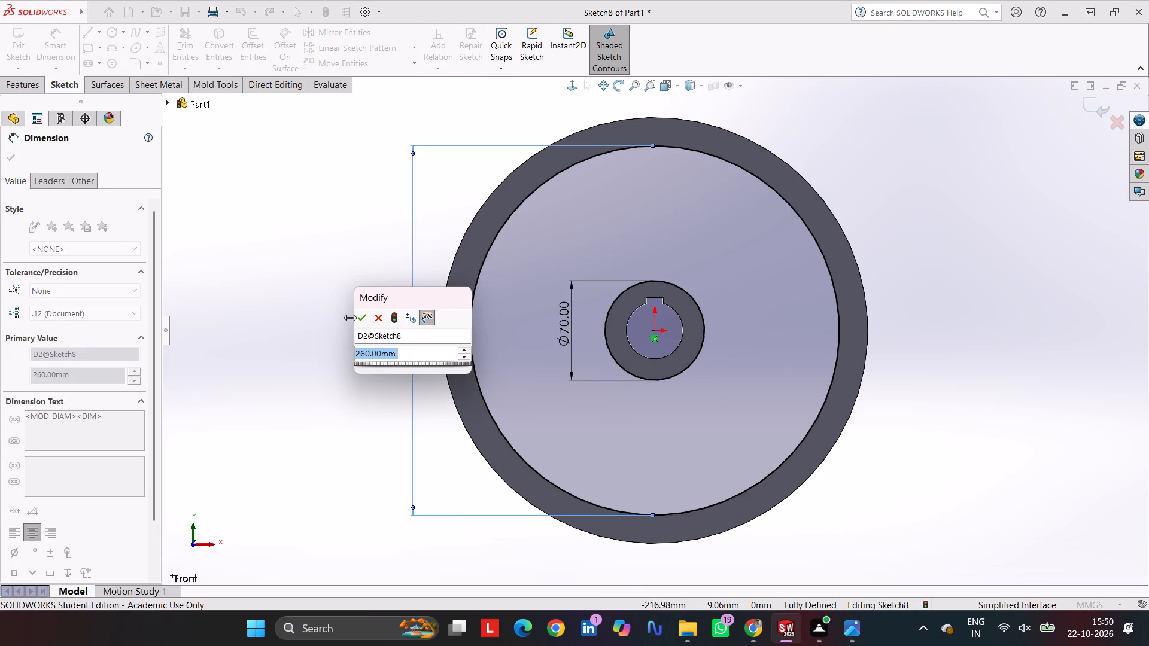
pyautogui.click(363, 317)
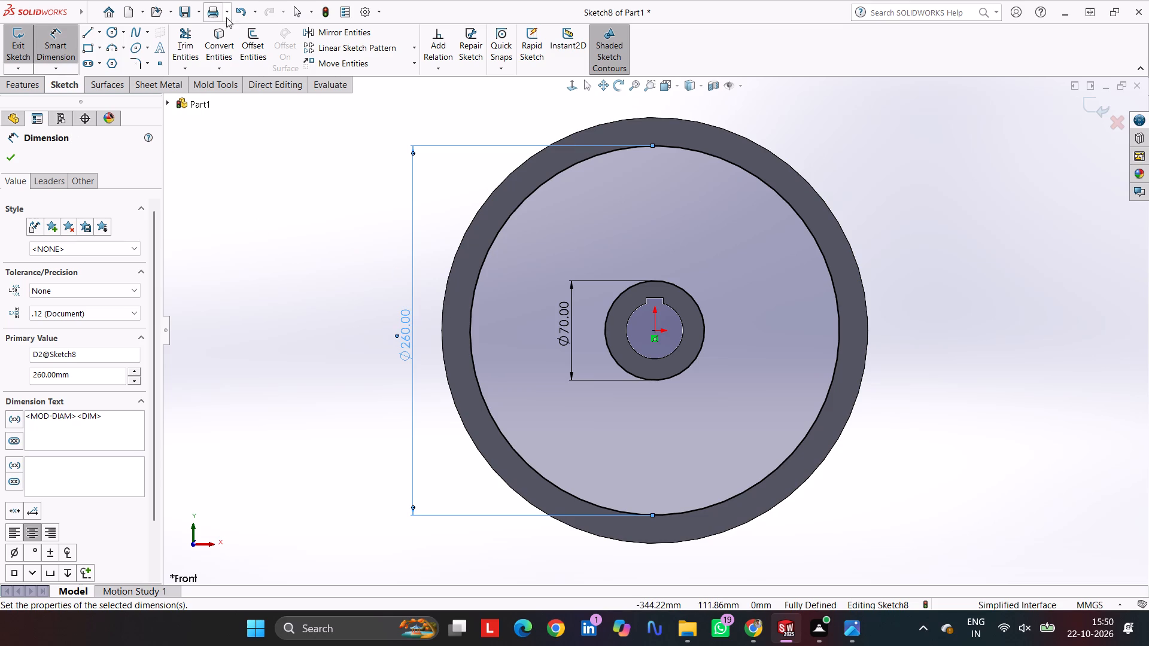
# Extrude the 70 mm and 260 mm circle sketch as a merged mid-plane web 20 mm deep.
pyautogui.click(20, 86)
pyautogui.click(27, 37)
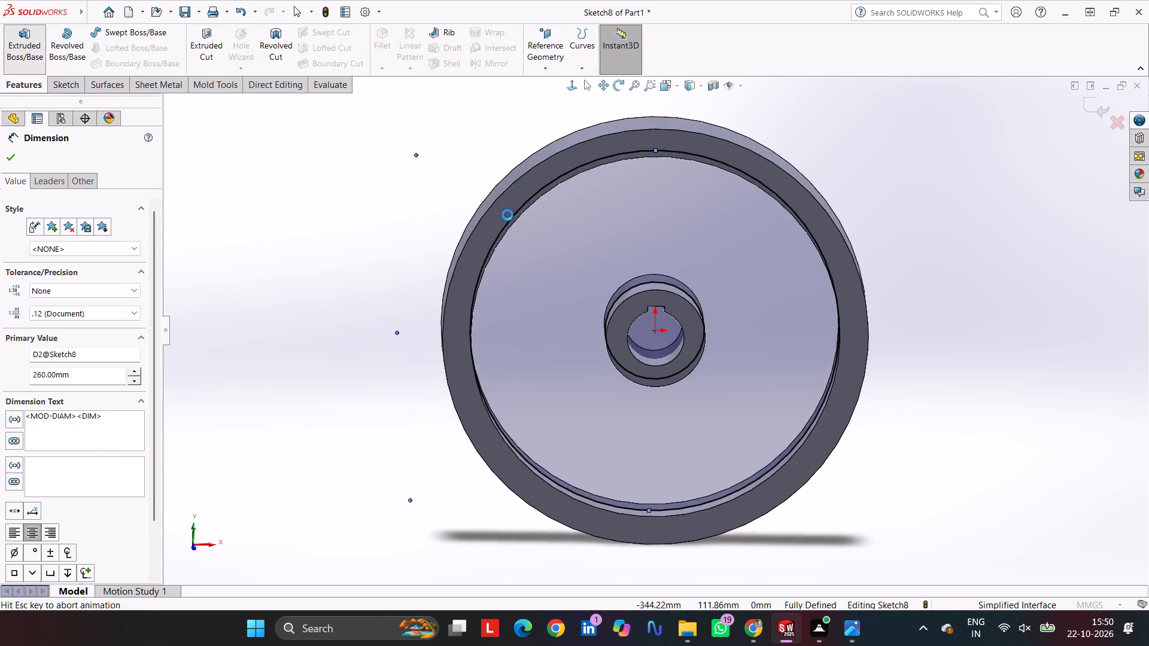
pyautogui.moveTo(818, 178); pyautogui.dragTo(794, 282, button='middle')
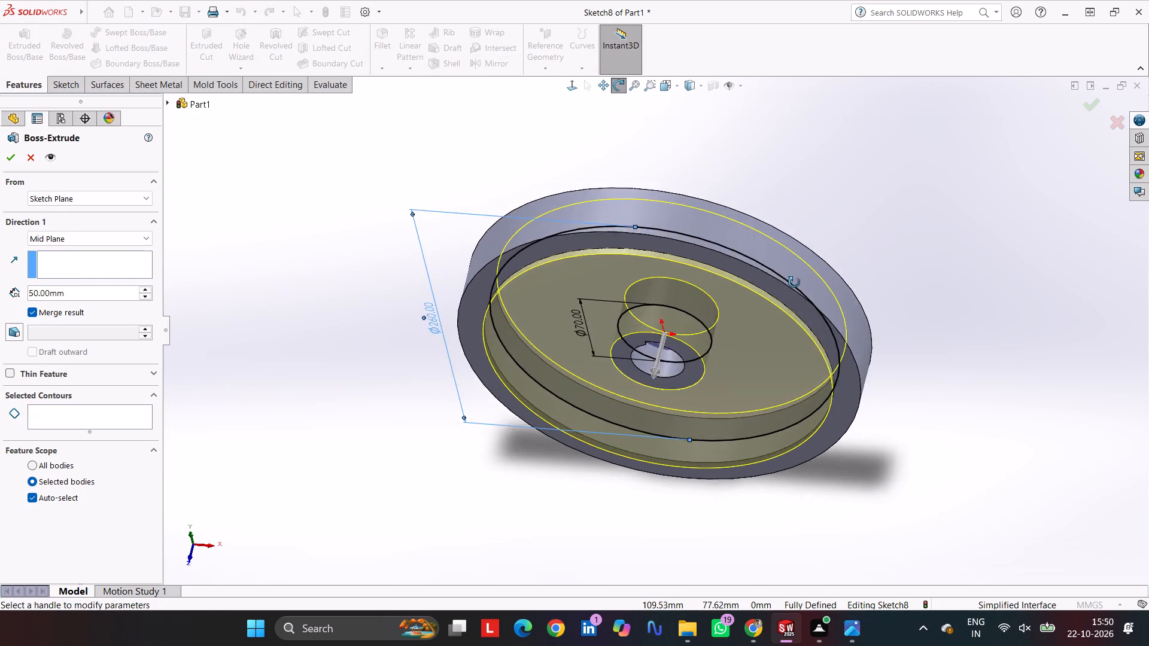
pyautogui.moveTo(794, 282); pyautogui.dragTo(847, 303, button='middle')
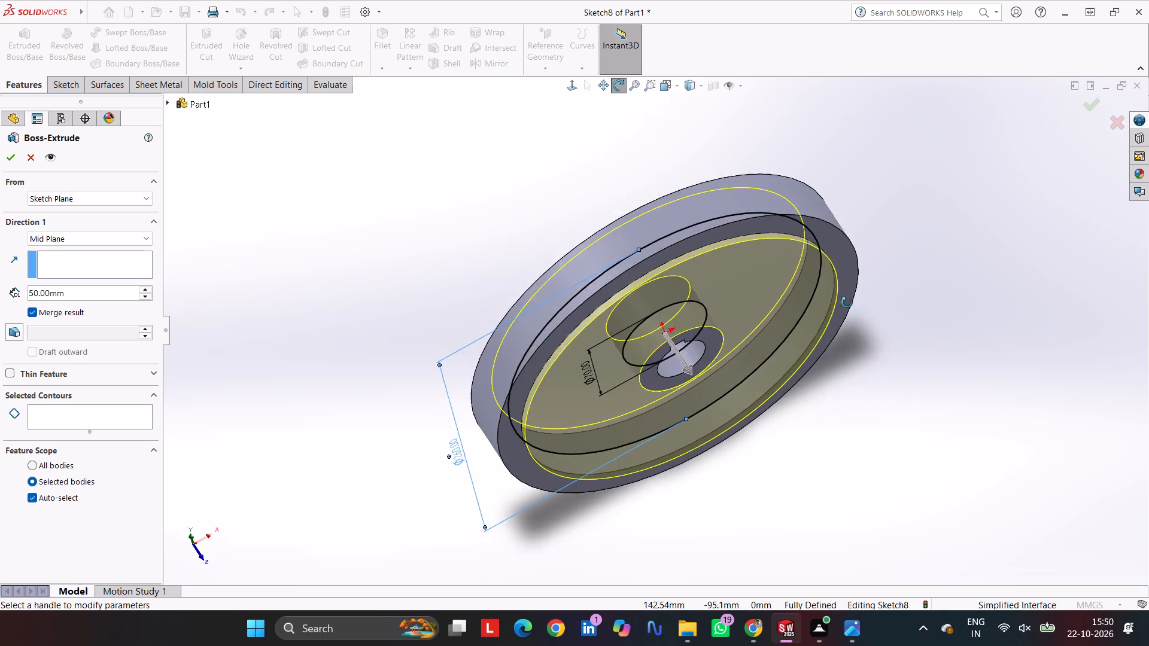
pyautogui.moveTo(847, 303); pyautogui.dragTo(800, 295, button='middle')
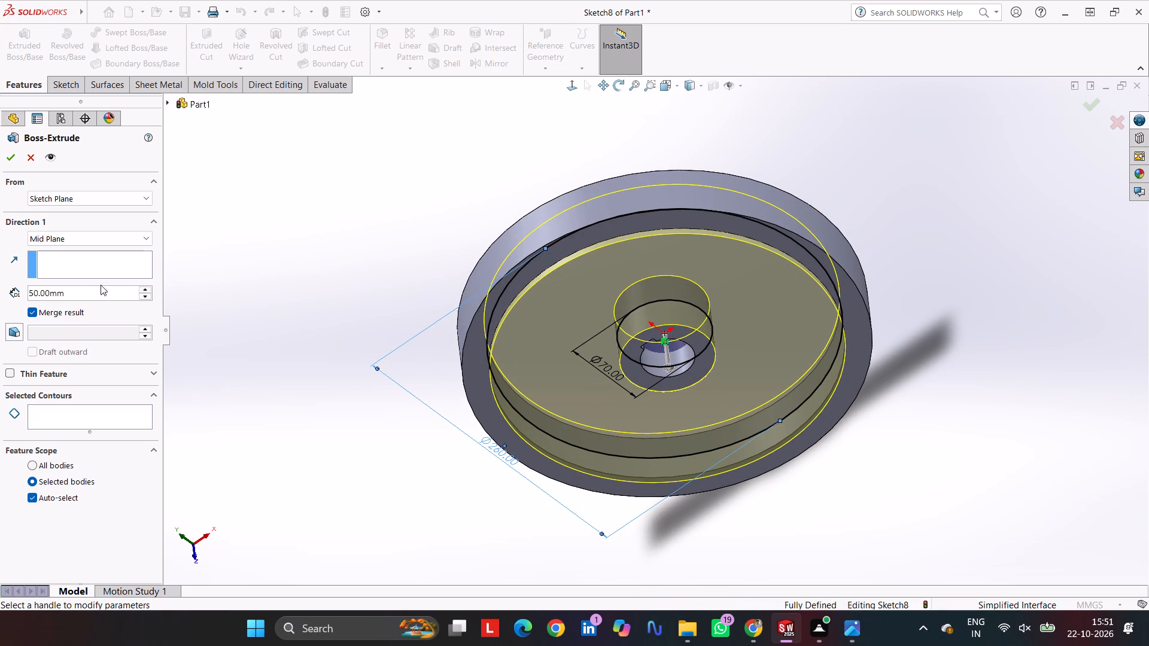
pyautogui.moveTo(81, 291); pyautogui.dragTo(14, 303)
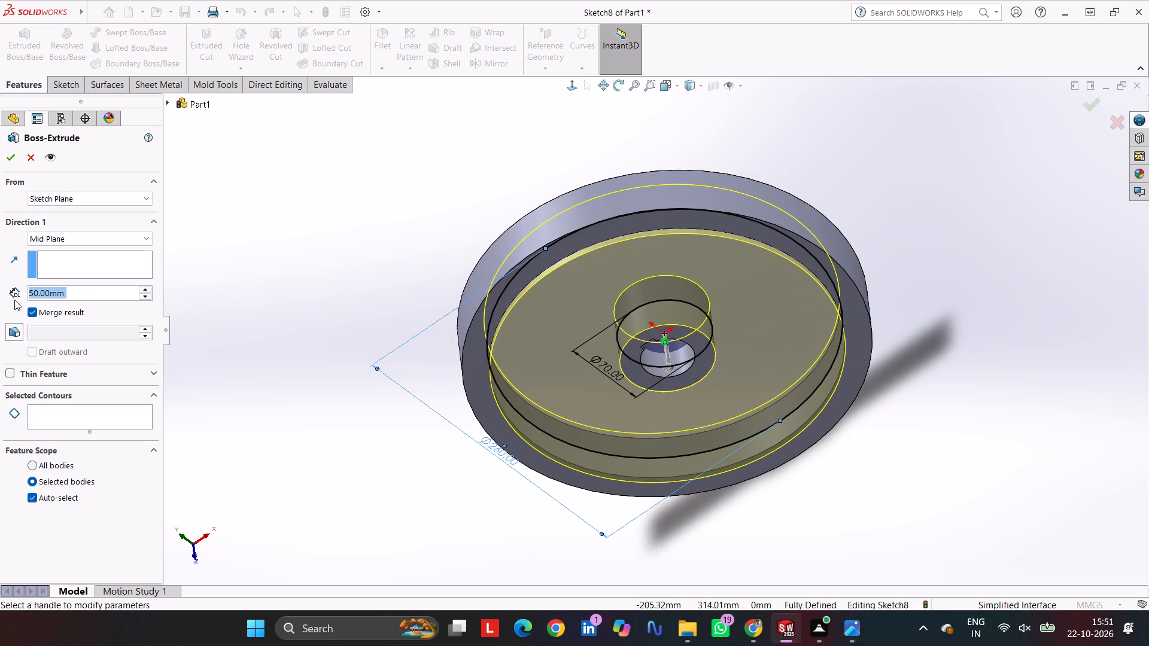
pyautogui.press('2')
pyautogui.press('0')
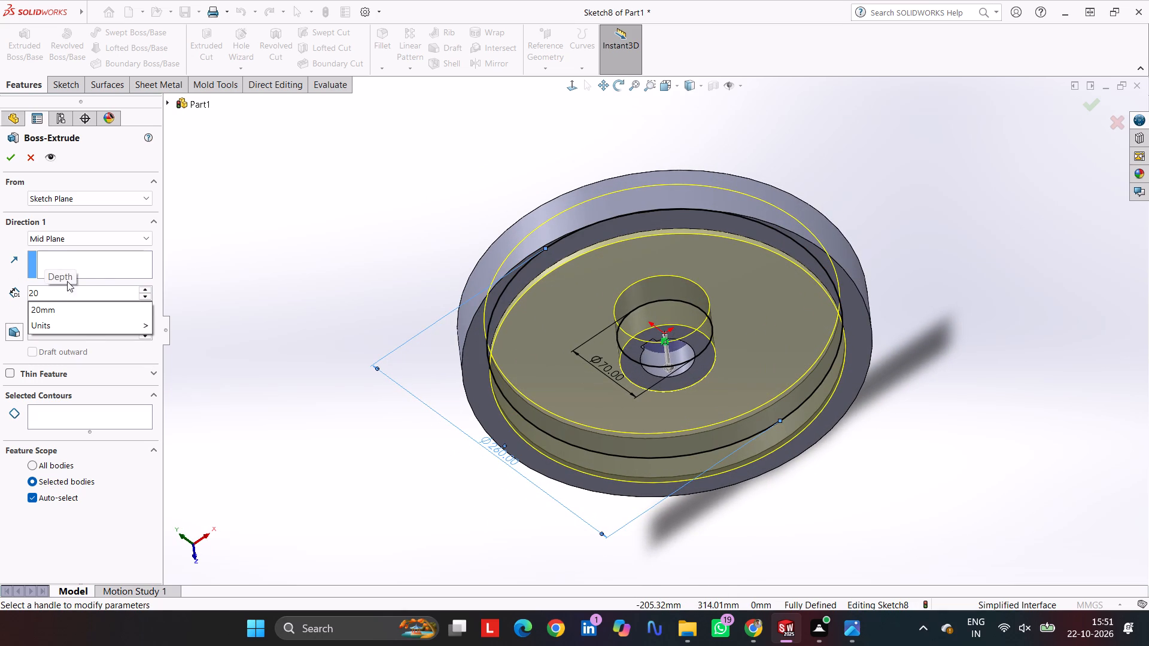
pyautogui.press('Return')
pyautogui.press('Return')
pyautogui.click(297, 245)
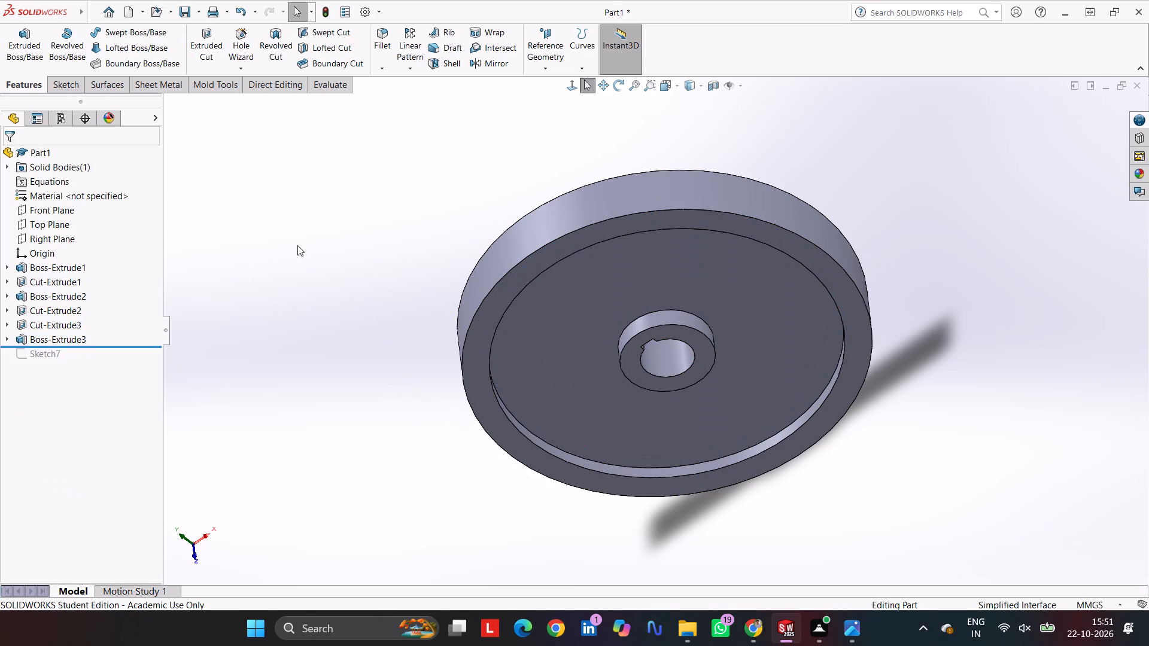
# Roll the feature history forward to include the spoke sketch after the web extrusion.
pyautogui.moveTo(310, 245); pyautogui.dragTo(318, 161, button='middle')
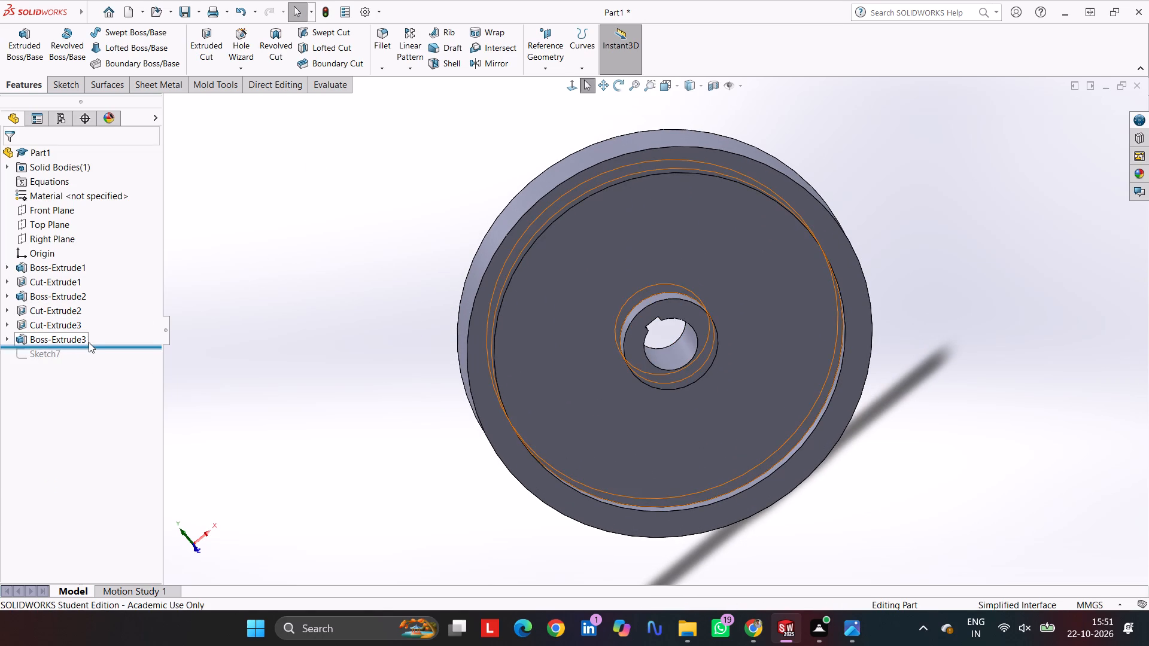
pyautogui.moveTo(90, 349); pyautogui.dragTo(90, 380)
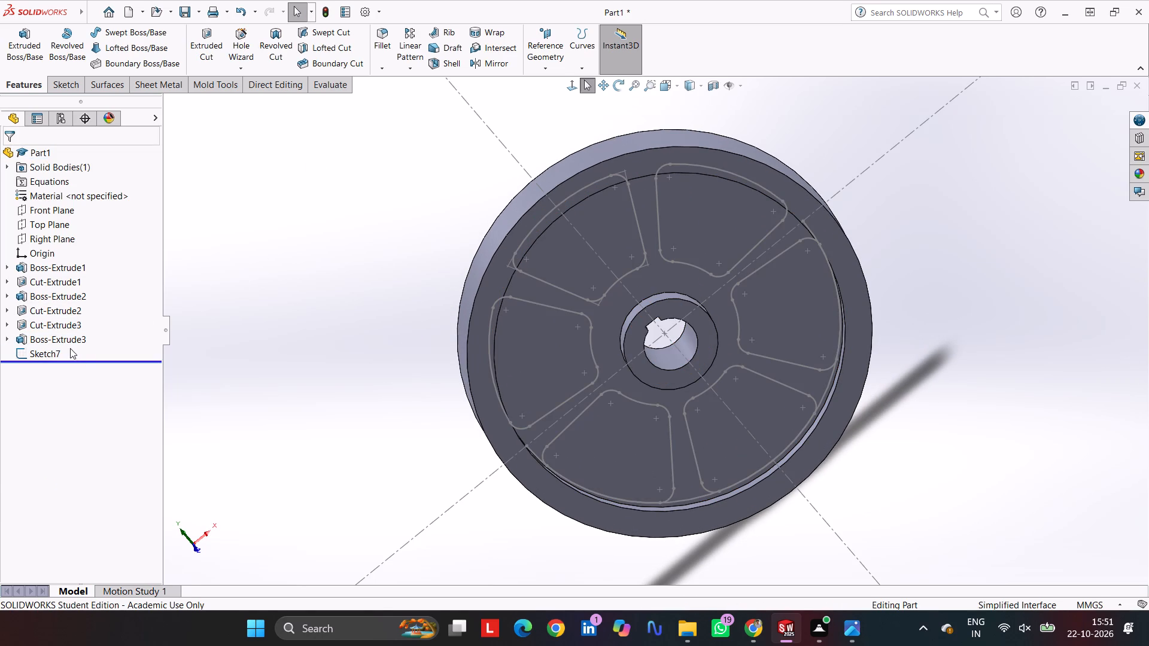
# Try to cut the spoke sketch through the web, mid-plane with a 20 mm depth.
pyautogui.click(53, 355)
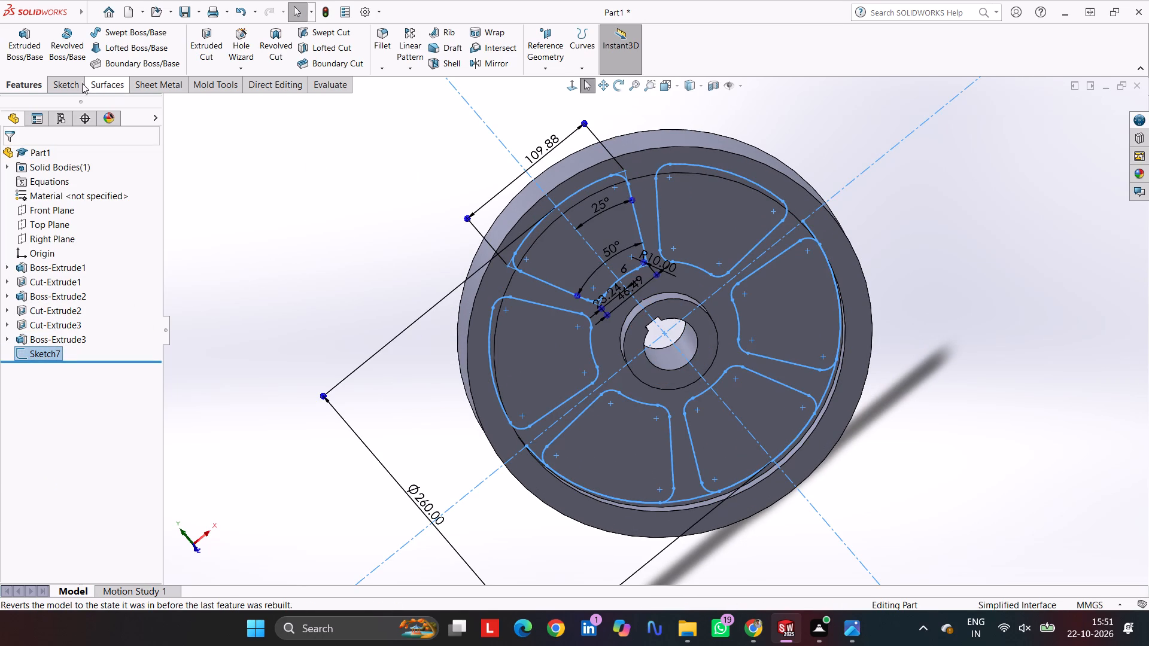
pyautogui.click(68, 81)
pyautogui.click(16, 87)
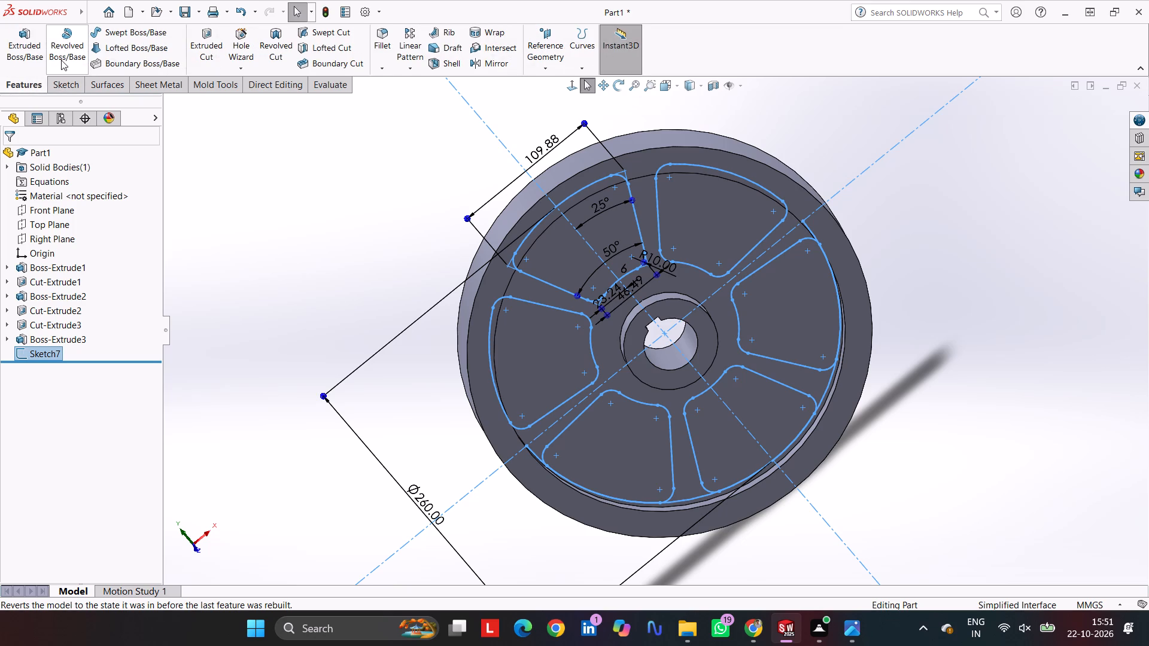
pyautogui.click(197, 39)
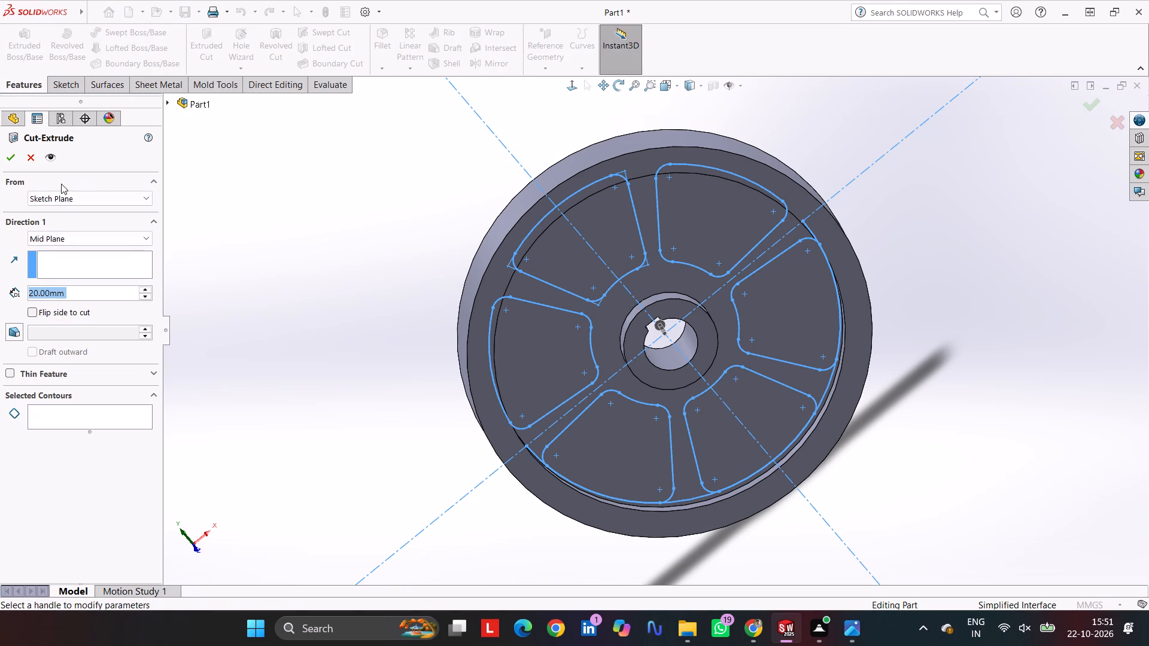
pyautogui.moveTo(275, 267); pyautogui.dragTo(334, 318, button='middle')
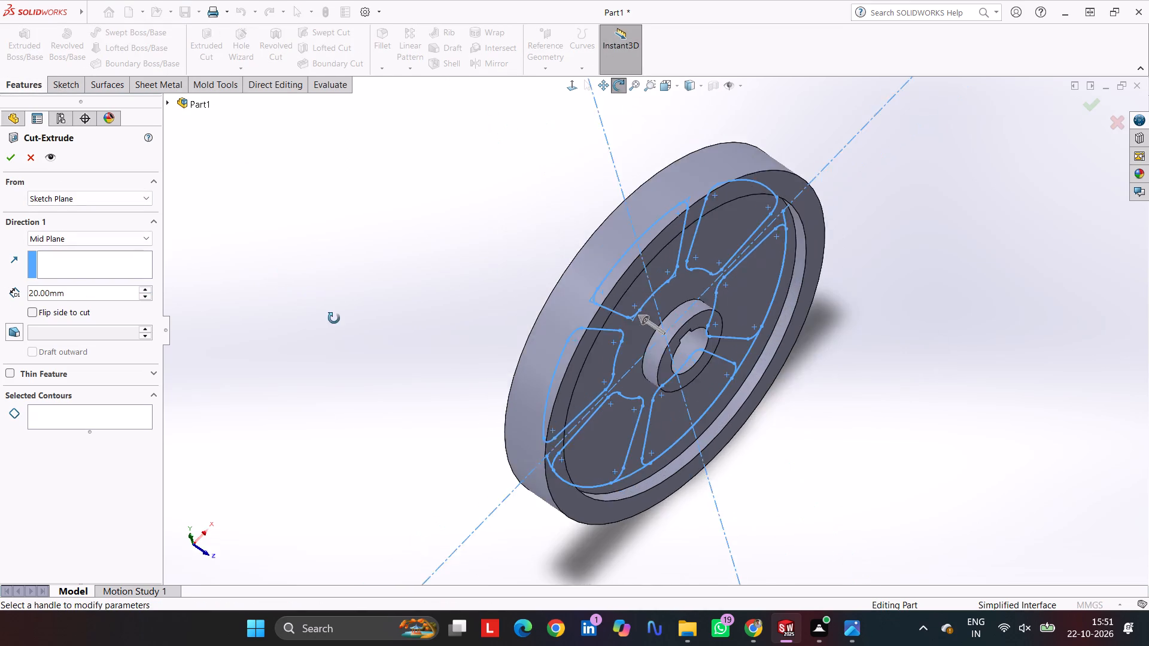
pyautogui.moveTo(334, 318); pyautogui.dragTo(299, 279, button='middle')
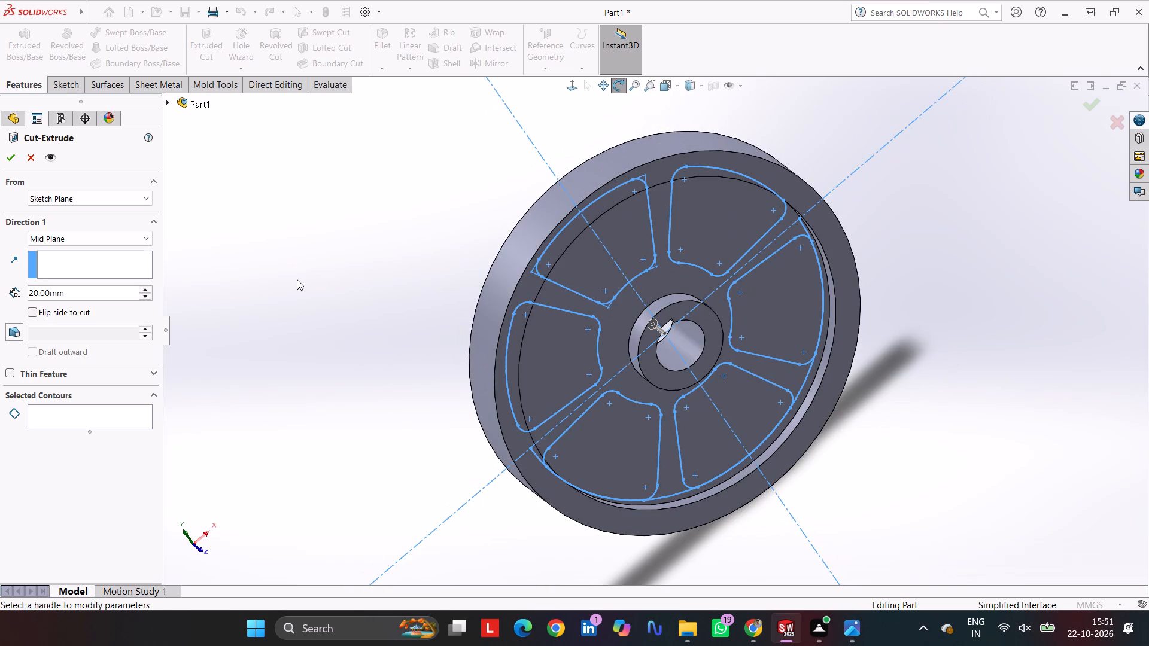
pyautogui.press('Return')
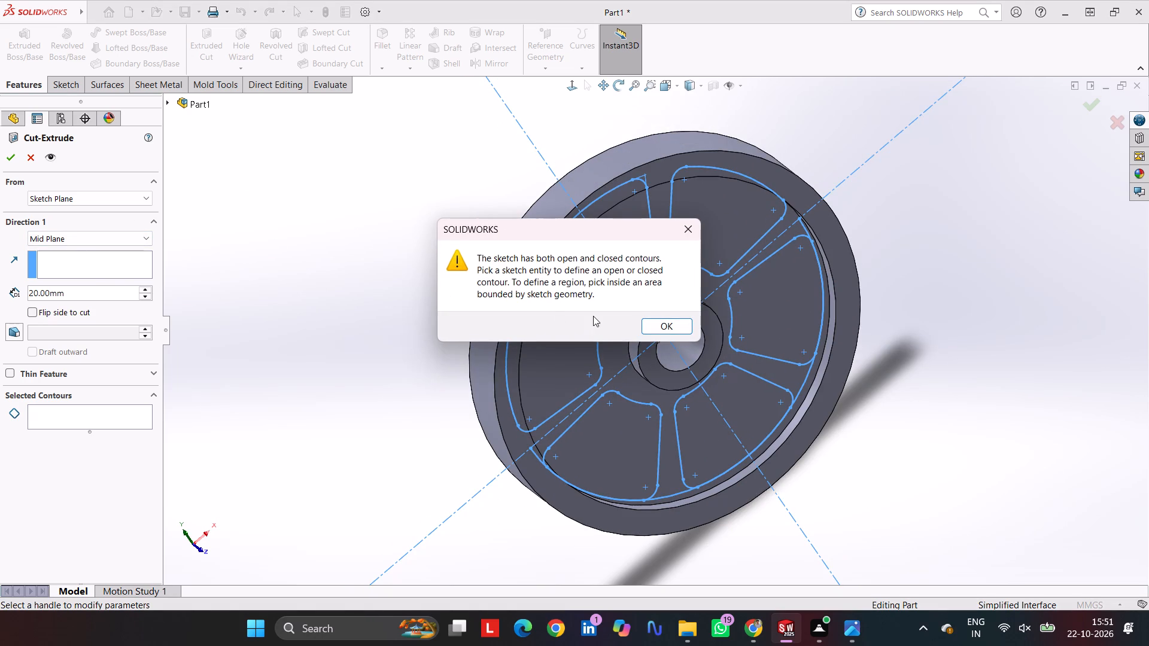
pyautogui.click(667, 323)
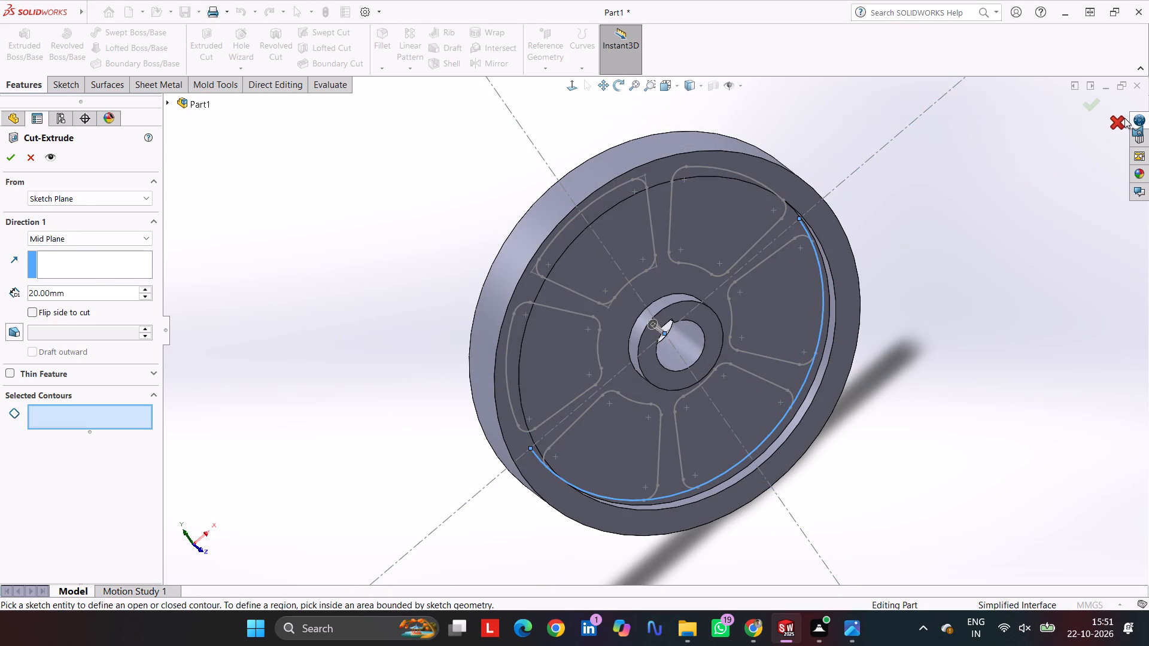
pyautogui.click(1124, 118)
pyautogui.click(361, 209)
# Open the spoke sketch for editing.
pyautogui.click(58, 351)
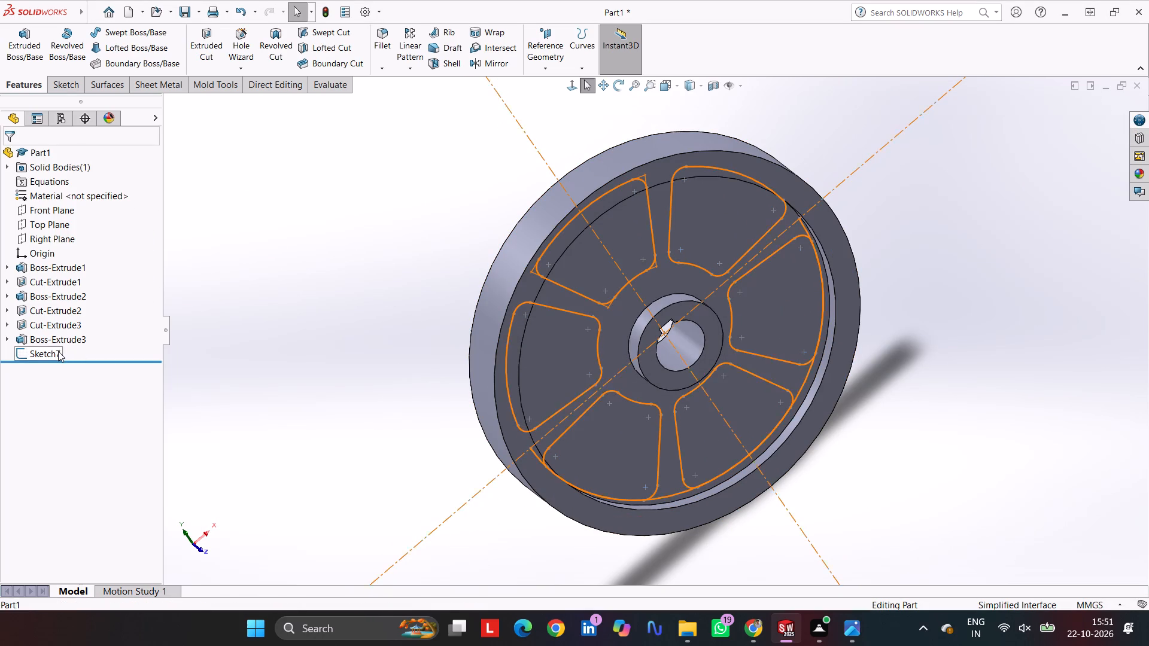
pyautogui.click(75, 315)
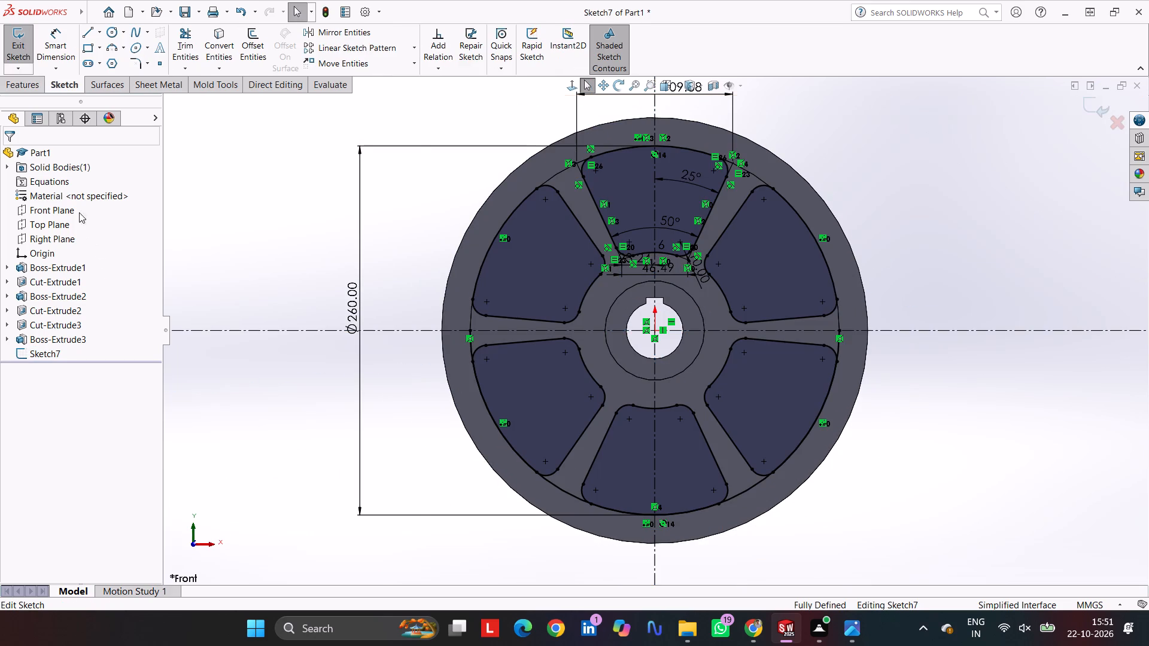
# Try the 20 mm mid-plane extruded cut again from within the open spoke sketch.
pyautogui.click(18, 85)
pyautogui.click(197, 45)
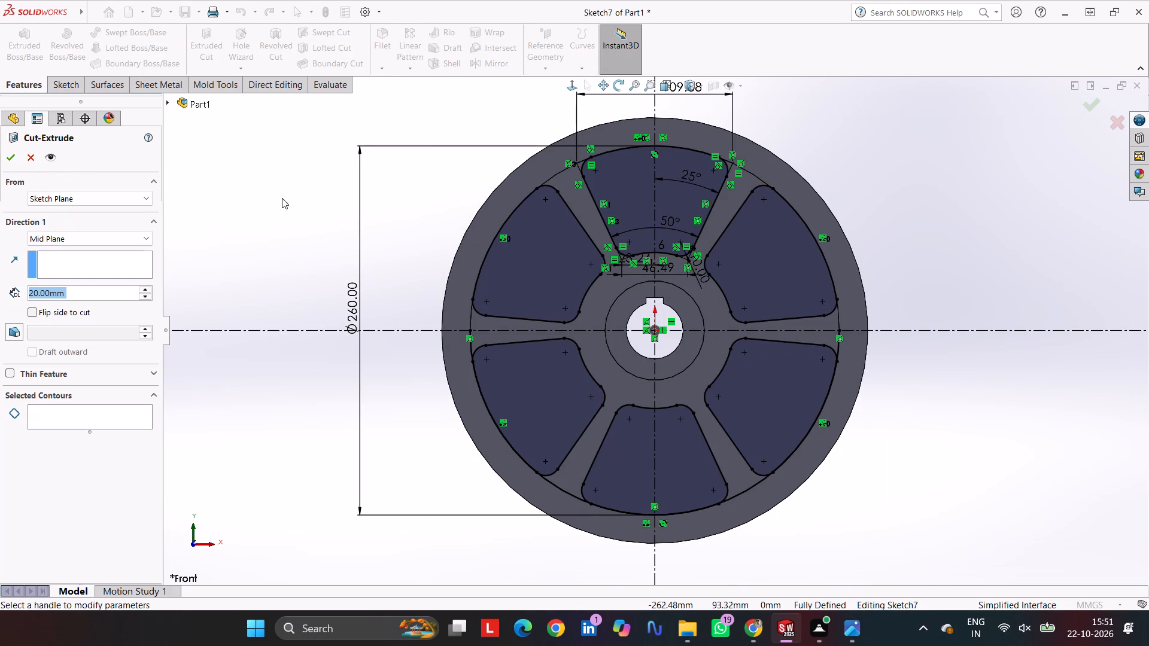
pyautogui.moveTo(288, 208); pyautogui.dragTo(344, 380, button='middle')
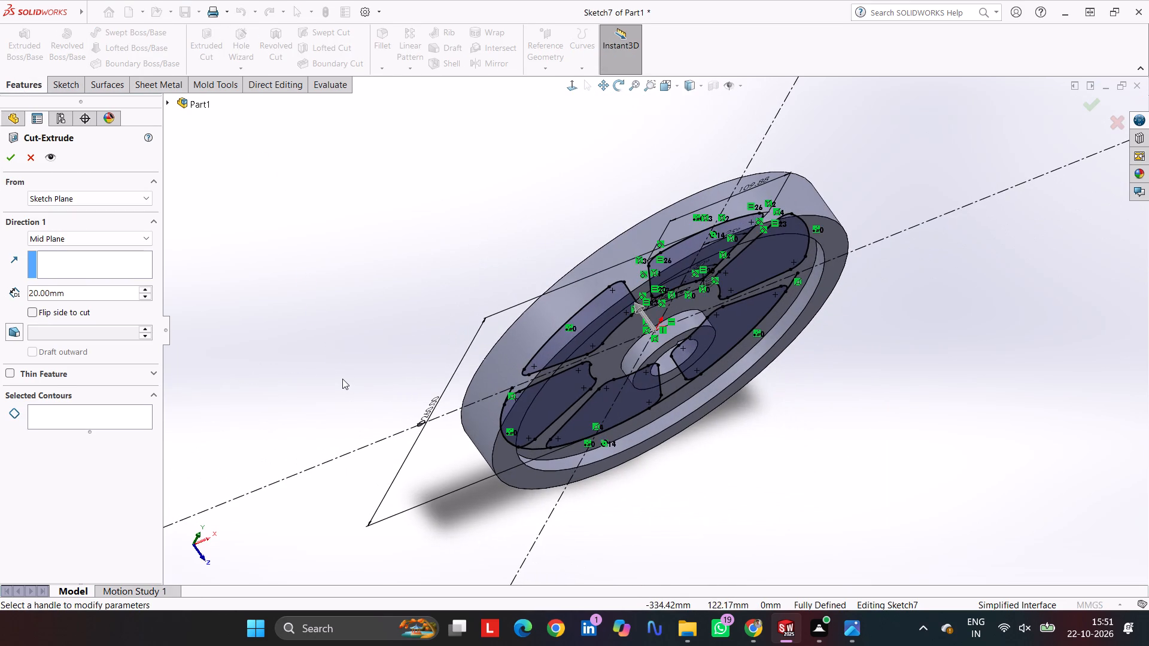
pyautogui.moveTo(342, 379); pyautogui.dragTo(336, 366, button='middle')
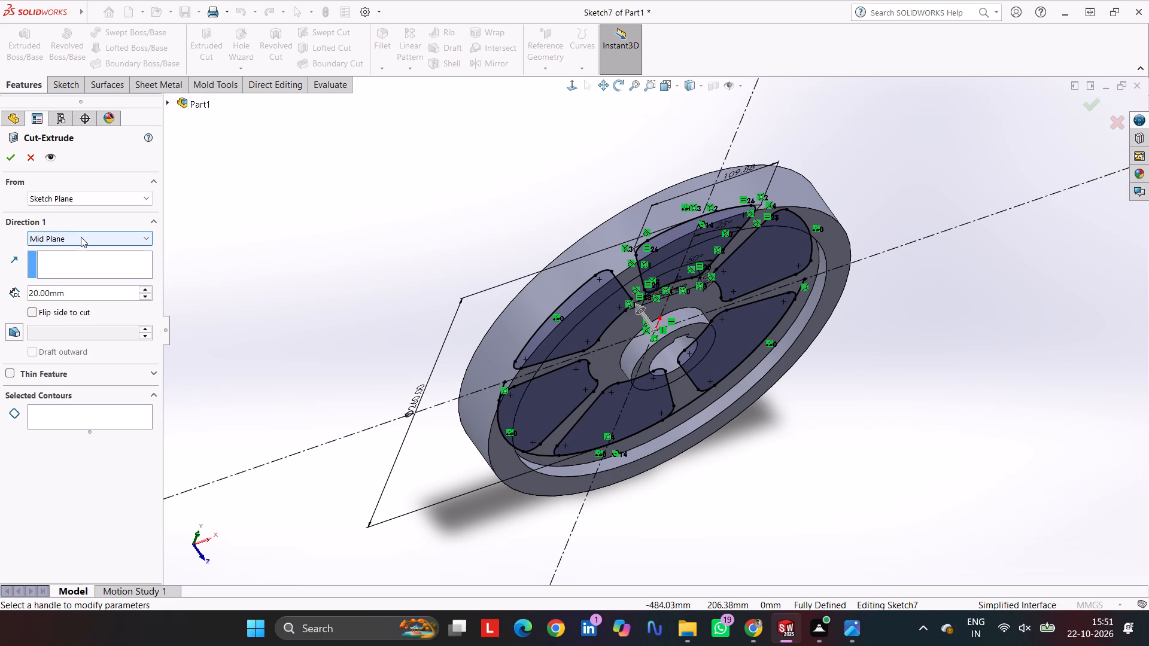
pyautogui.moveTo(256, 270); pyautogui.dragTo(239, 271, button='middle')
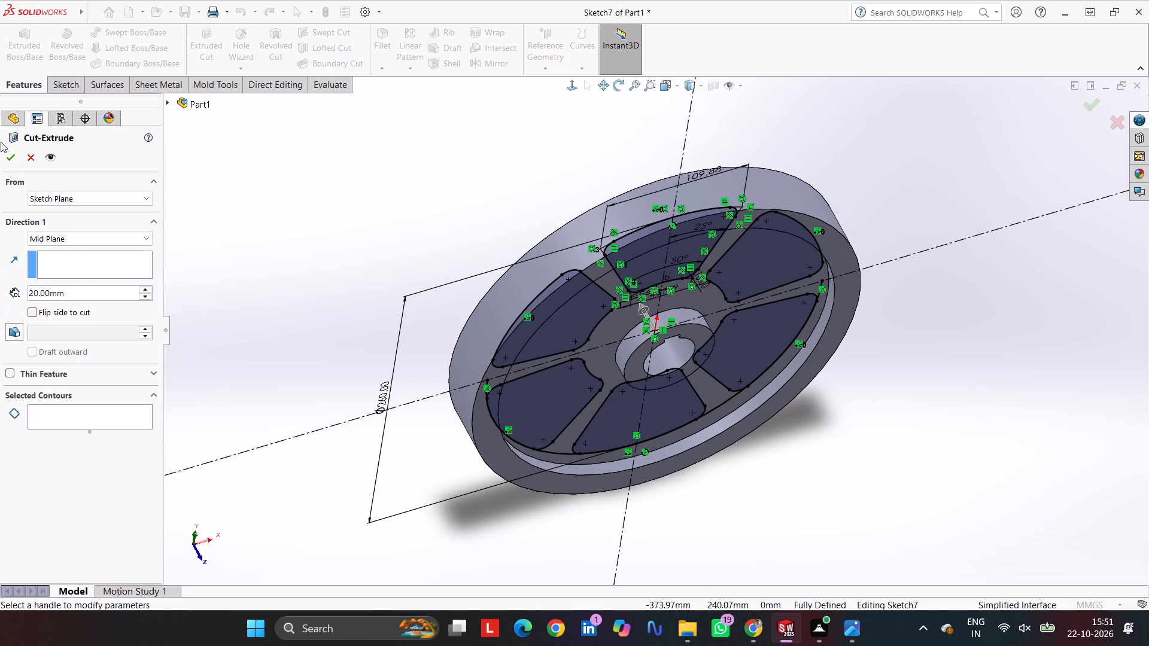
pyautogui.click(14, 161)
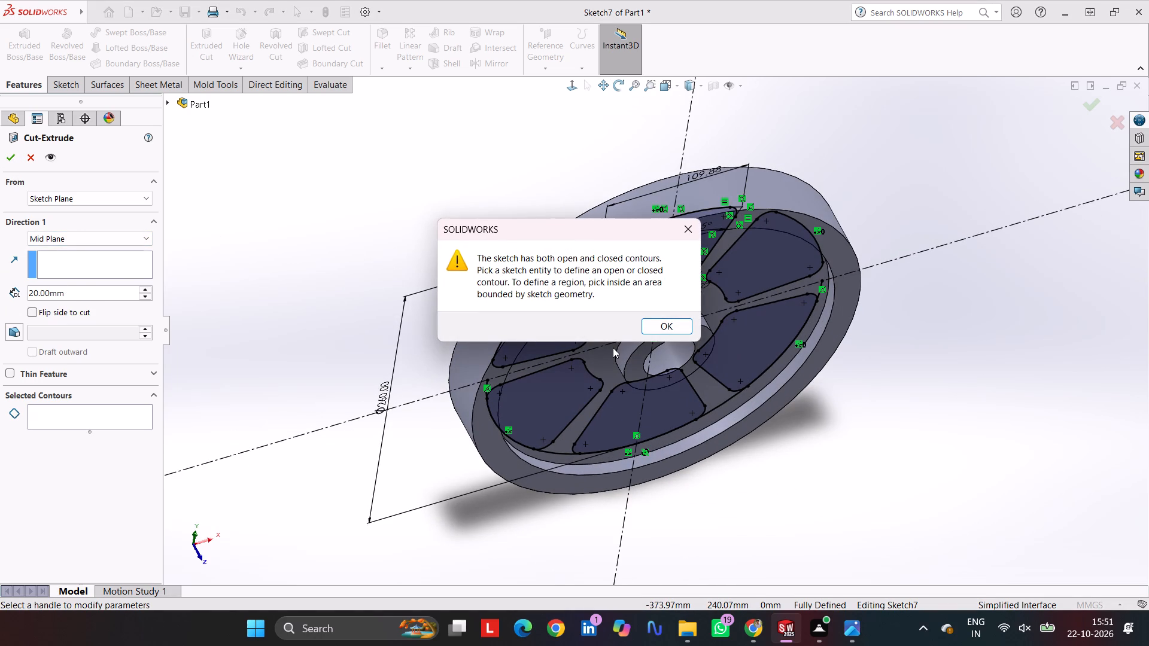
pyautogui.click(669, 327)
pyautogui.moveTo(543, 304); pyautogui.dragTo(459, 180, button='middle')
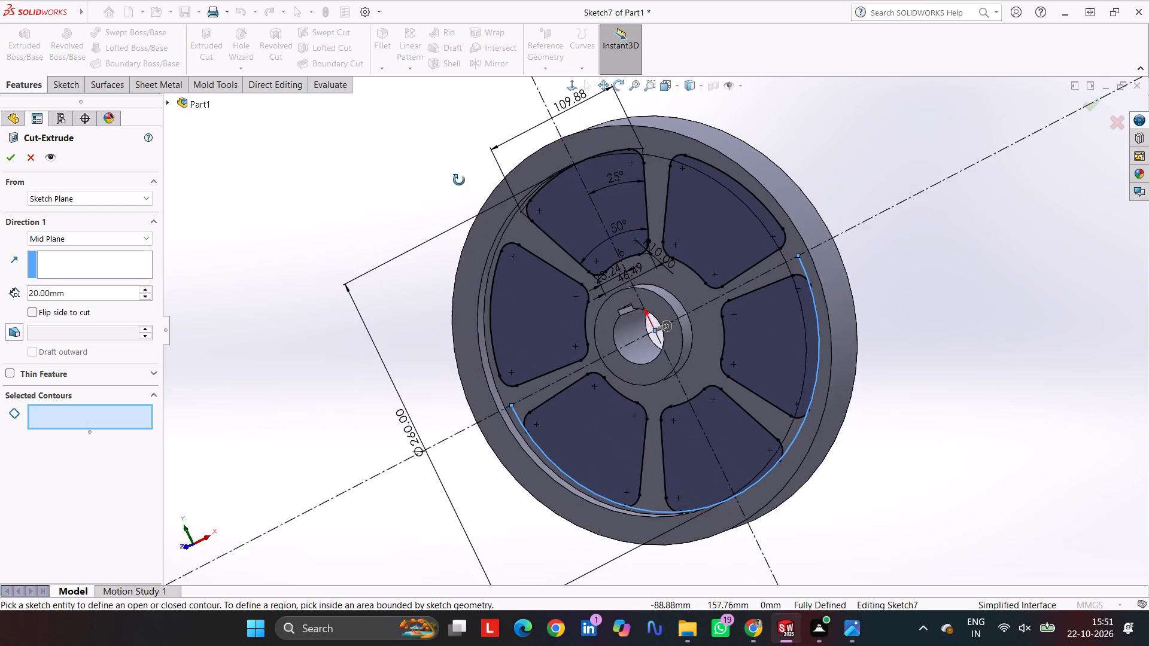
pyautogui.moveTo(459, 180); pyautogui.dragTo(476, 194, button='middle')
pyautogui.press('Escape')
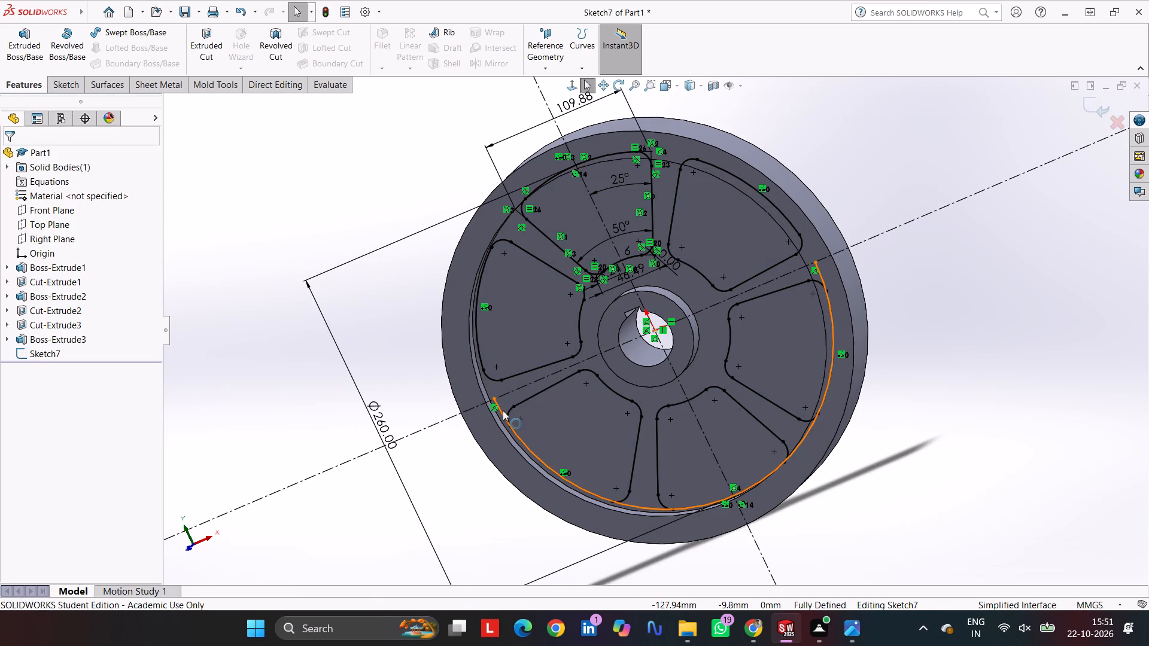
# Delete the leftover open 130 mm radius arc along the rim's inner edge and exit the spoke sketch.
pyautogui.click(503, 410)
pyautogui.press('Delete')
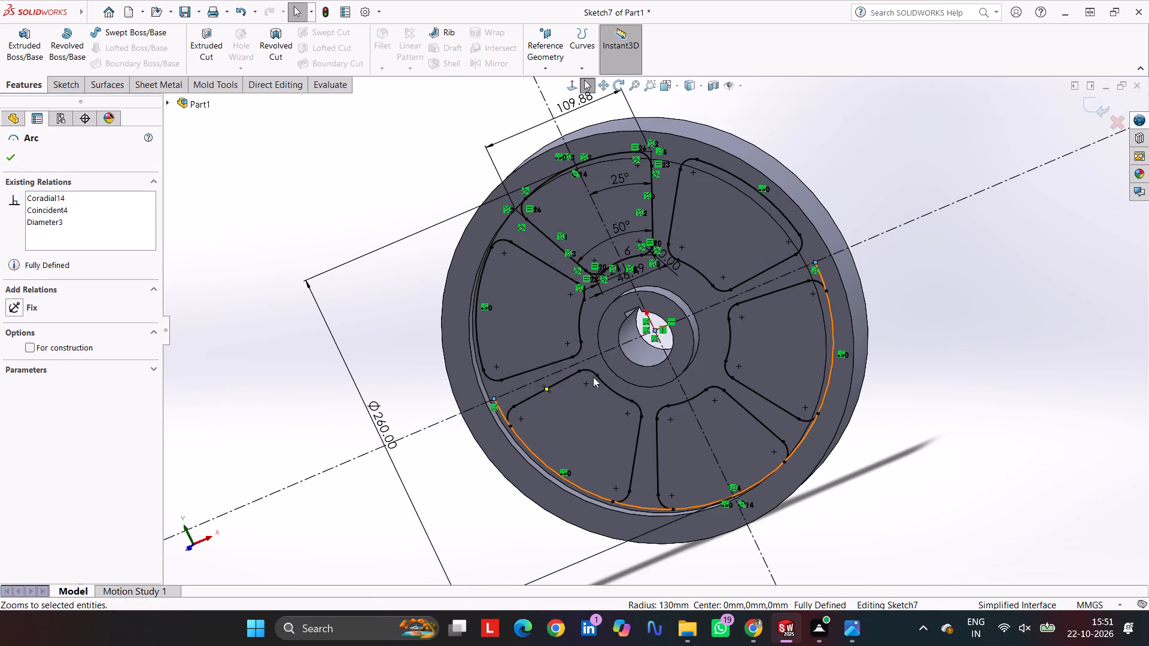
pyautogui.click(498, 314)
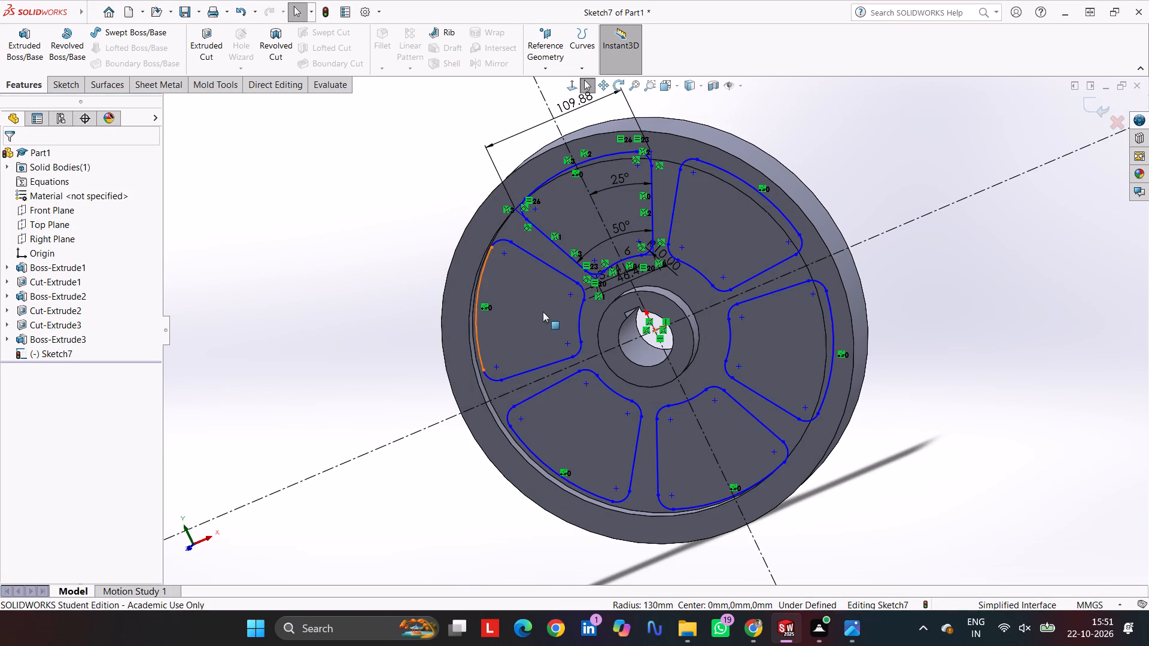
pyautogui.moveTo(847, 300); pyautogui.dragTo(901, 278, button='middle')
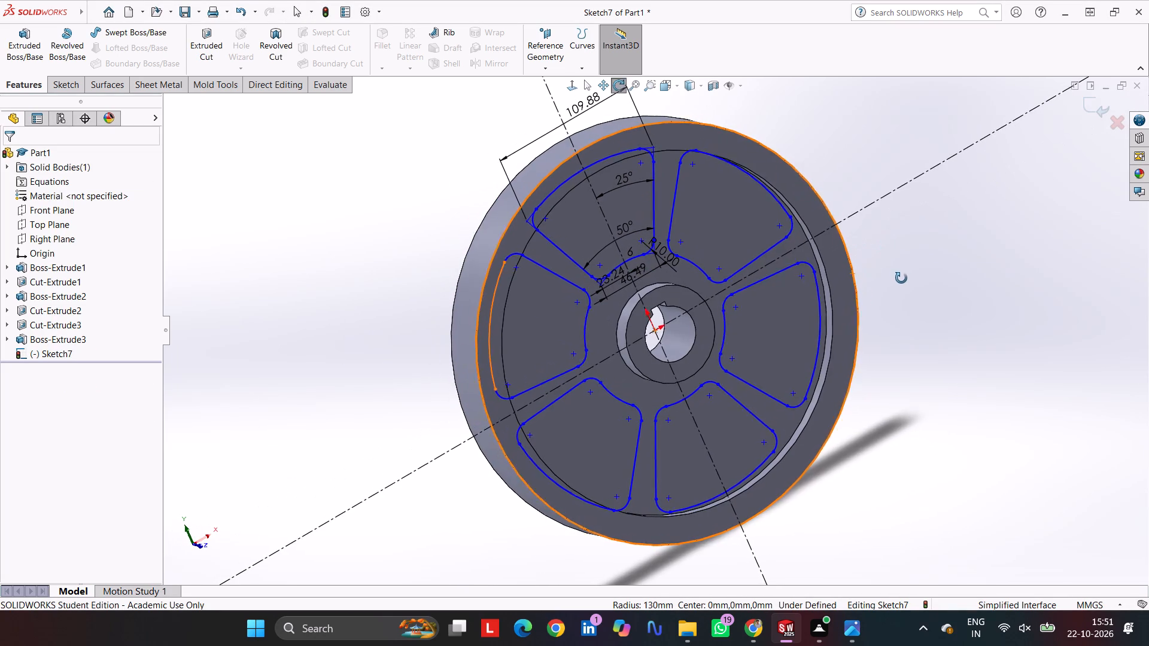
pyautogui.moveTo(901, 278); pyautogui.dragTo(901, 278, button='middle')
pyautogui.click(45, 356)
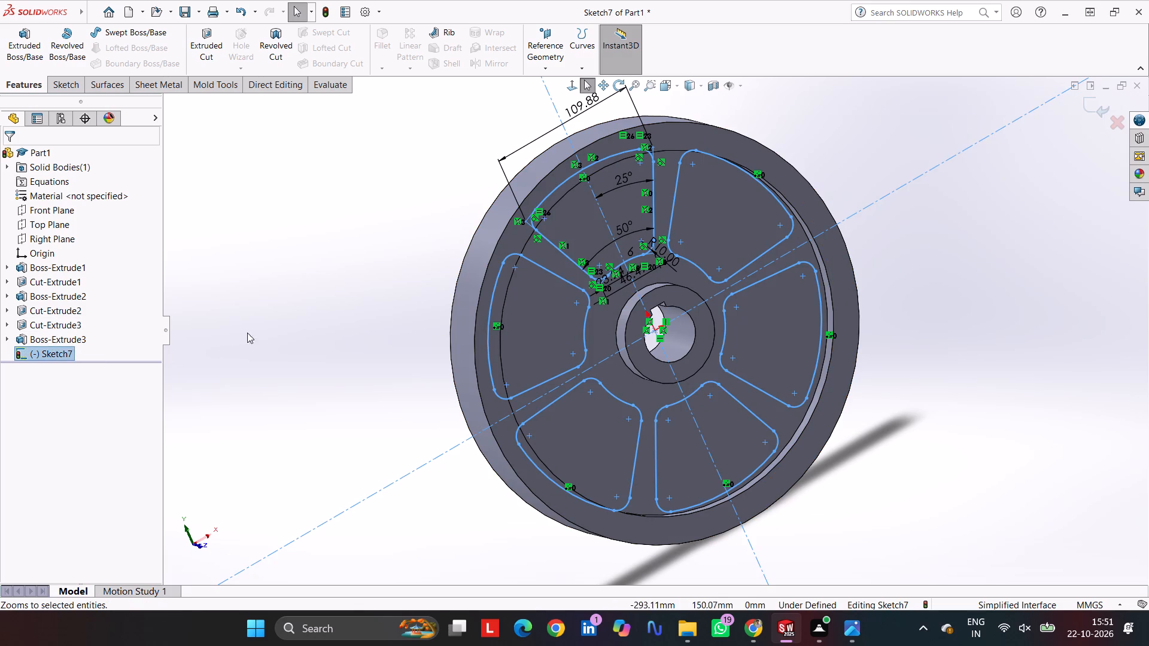
pyautogui.click(252, 330)
pyautogui.click(1088, 104)
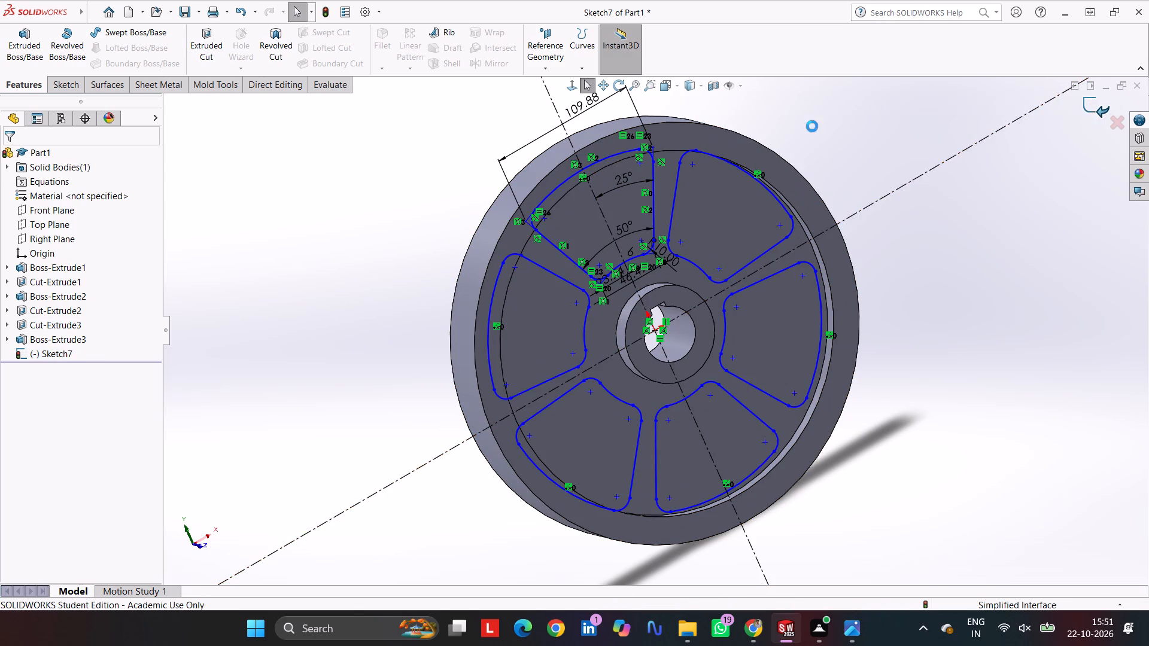
# Reopen the spoke sketch and dimension the outer arc of the upper-left sector opening with a 130 mm radius.
pyautogui.click(66, 354)
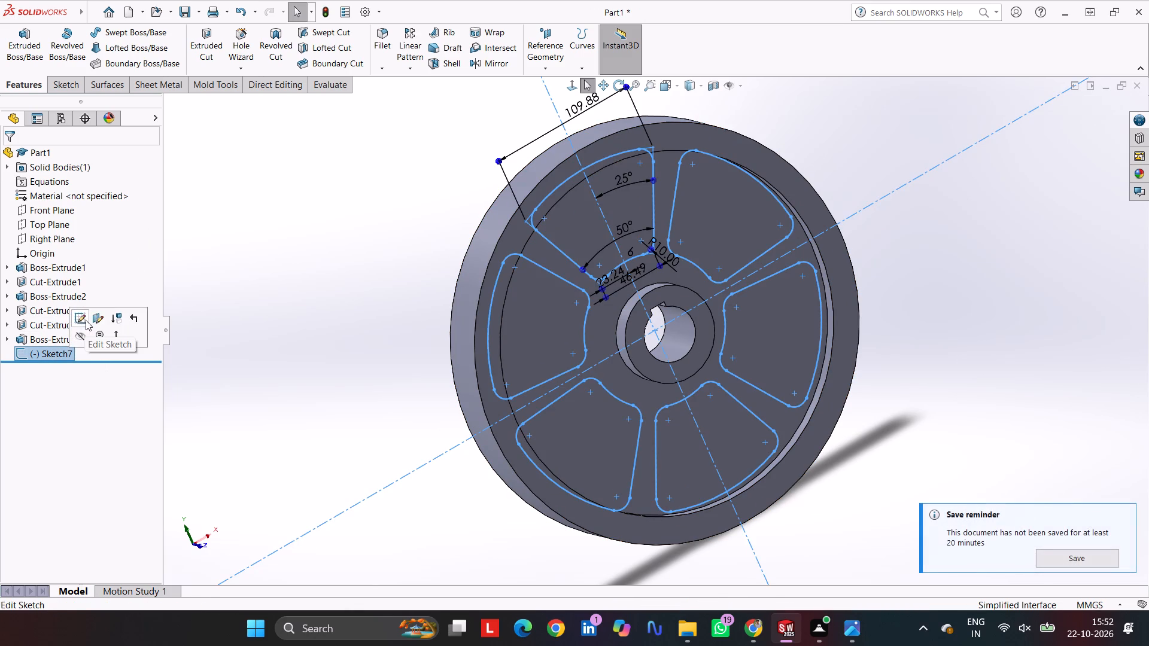
pyautogui.click(77, 318)
pyautogui.scroll(-2, 590, 394)
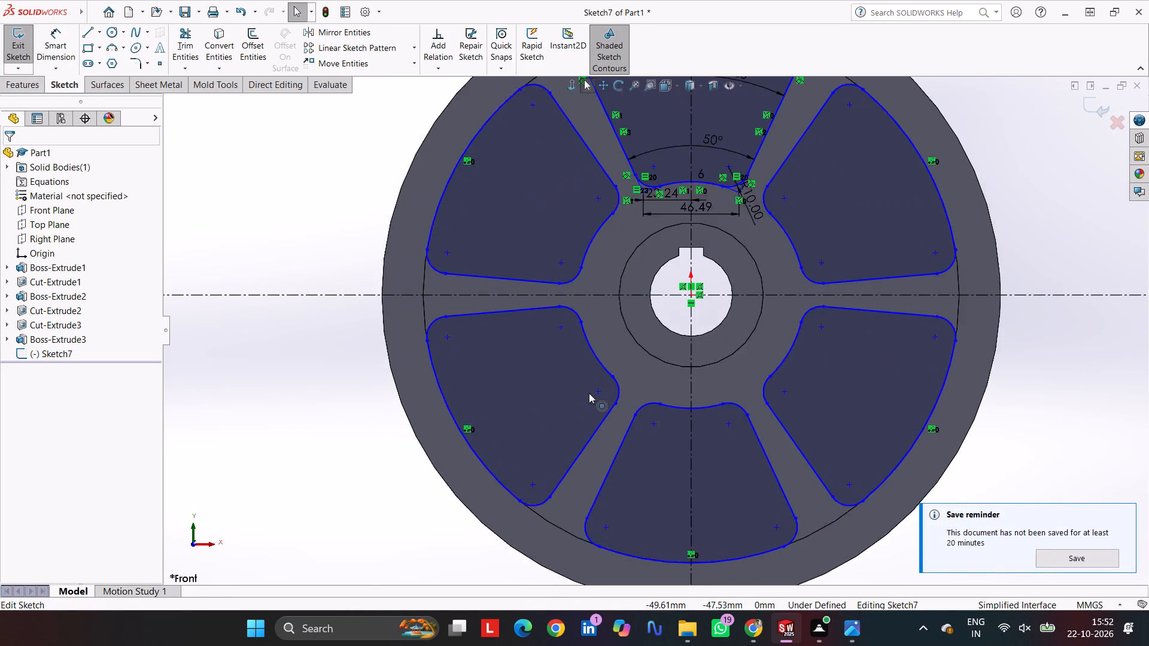
pyautogui.scroll(-1, 589, 393)
pyautogui.scroll(3, 574, 349)
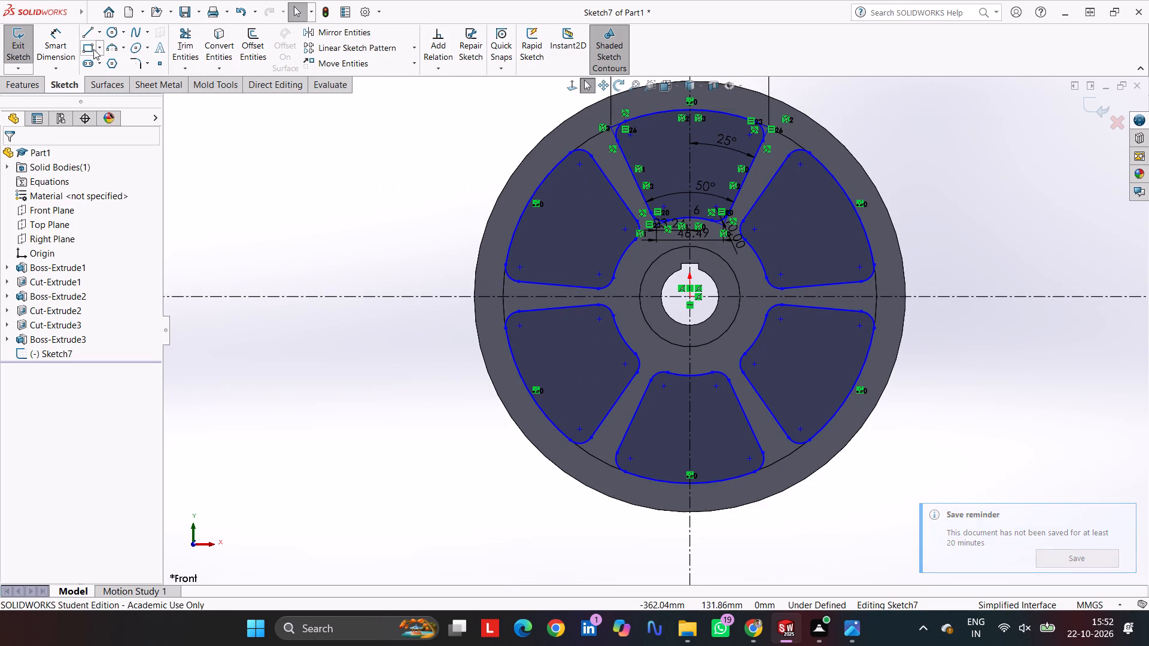
pyautogui.click(60, 43)
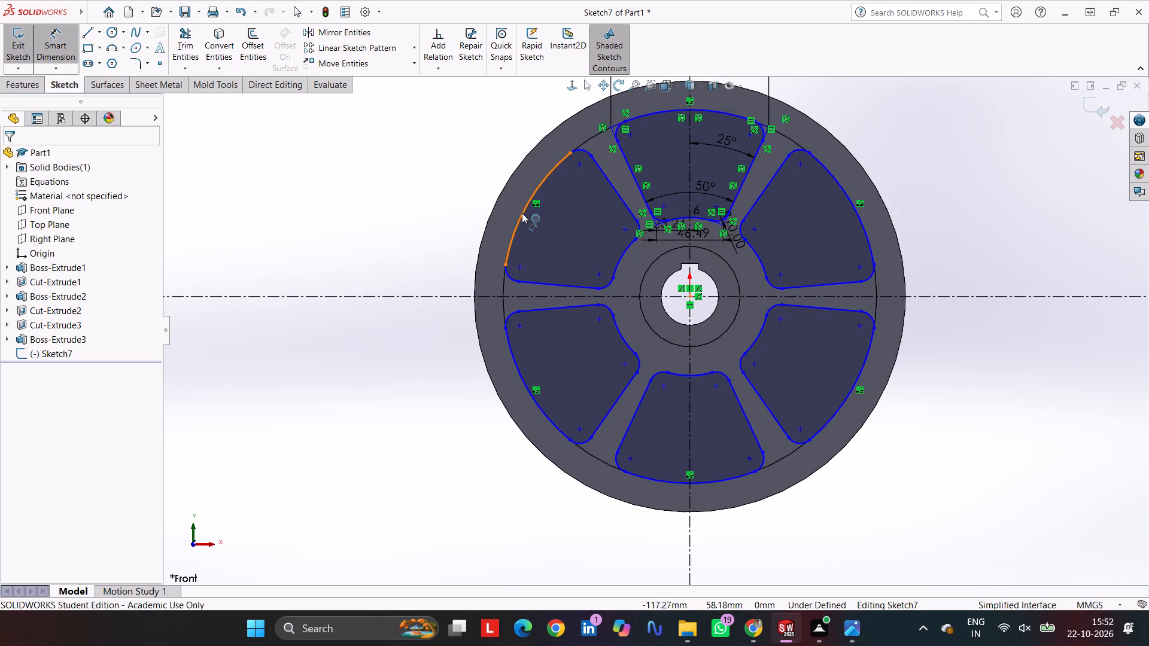
pyautogui.click(522, 215)
pyautogui.click(422, 212)
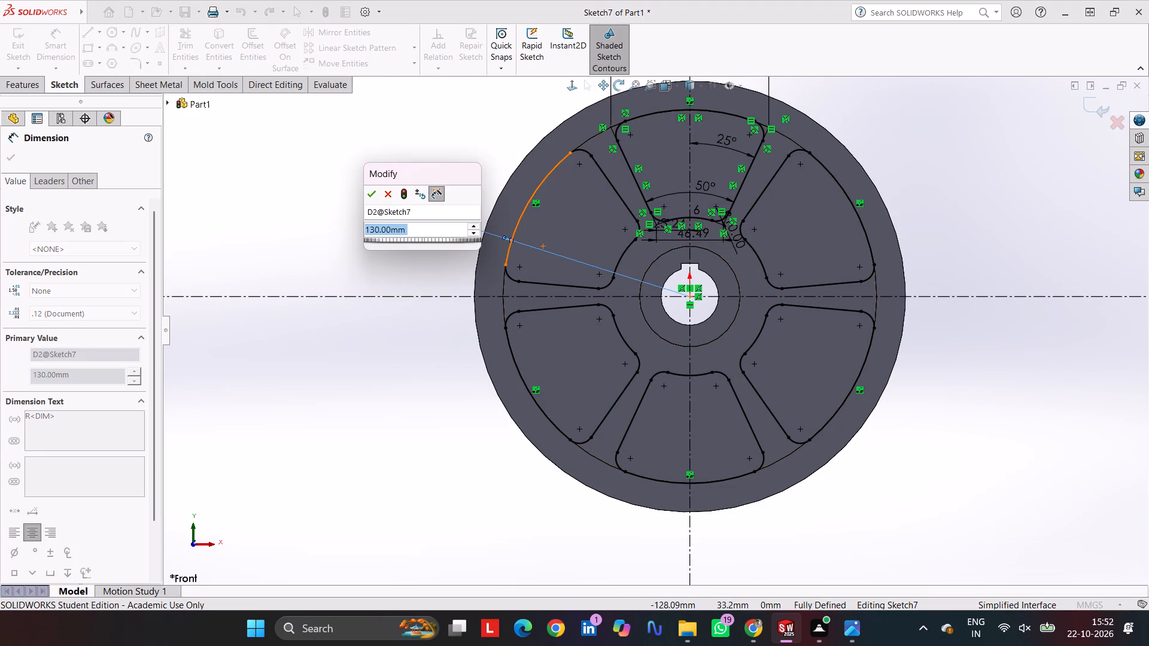
pyautogui.click(368, 193)
pyautogui.click(10, 154)
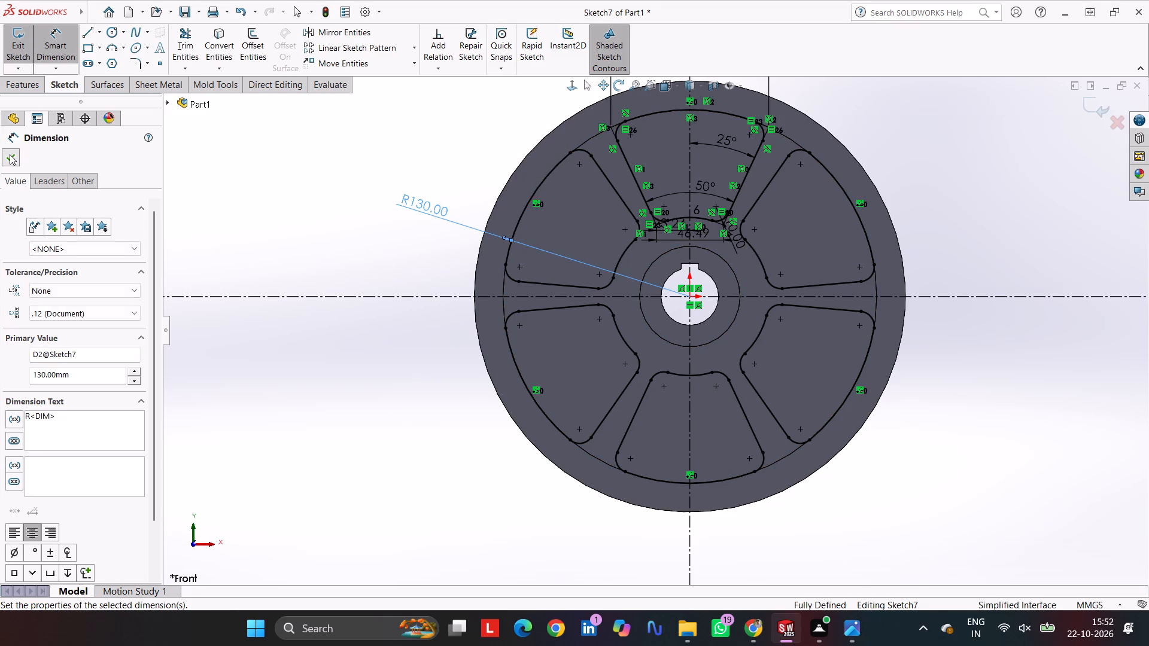
# Cut the six sector openings through the web with a mid-plane extruded cut 20 mm deep.
pyautogui.click(7, 81)
pyautogui.click(198, 41)
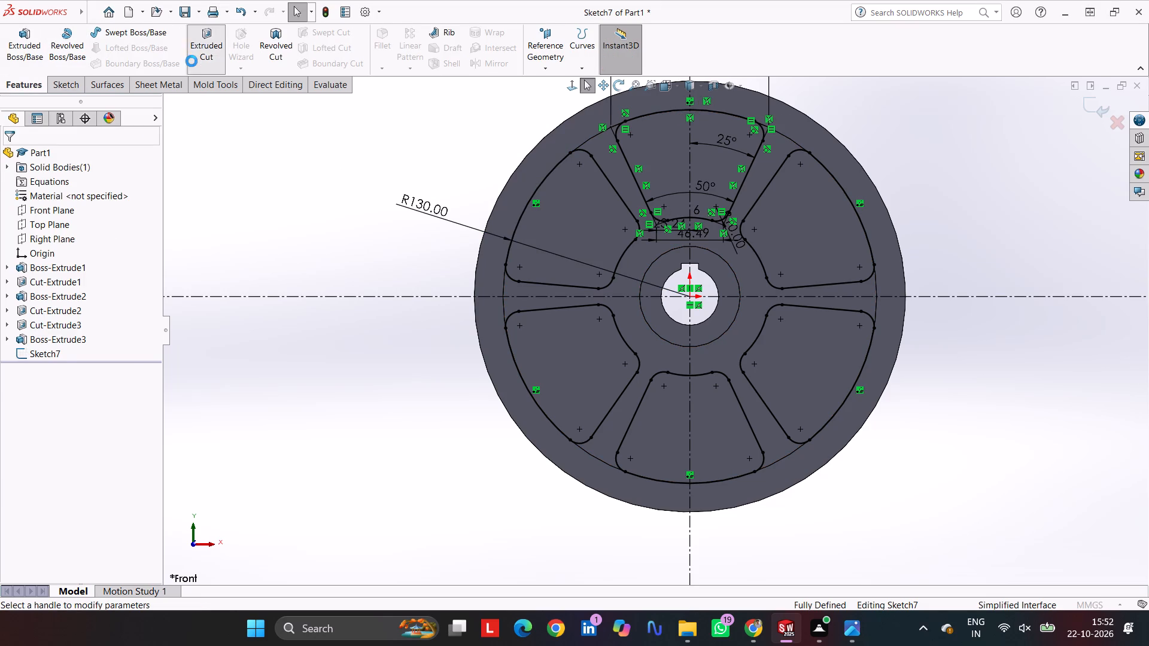
pyautogui.moveTo(460, 138); pyautogui.dragTo(530, 292, button='middle')
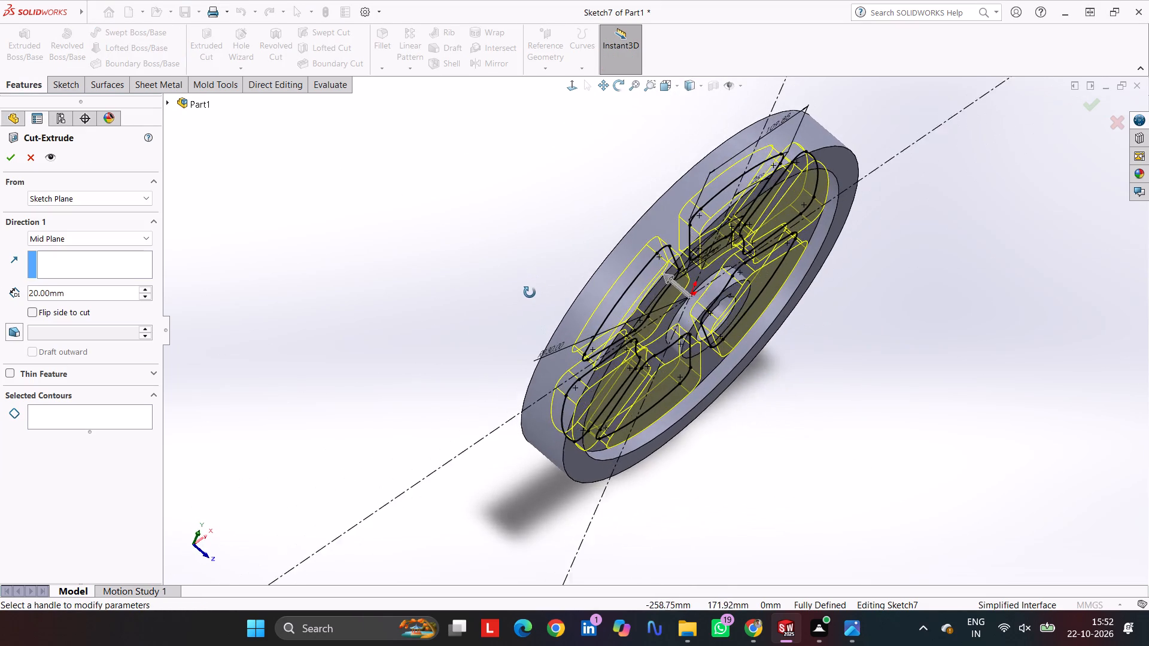
pyautogui.moveTo(530, 292); pyautogui.dragTo(500, 252, button='middle')
pyautogui.press('Return')
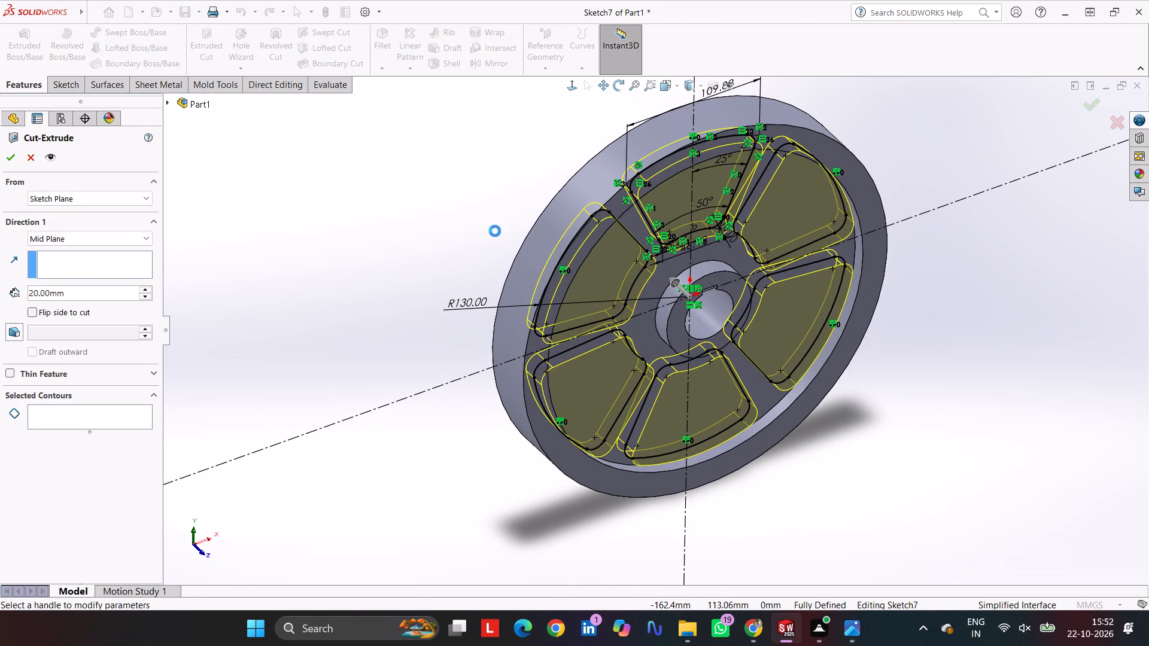
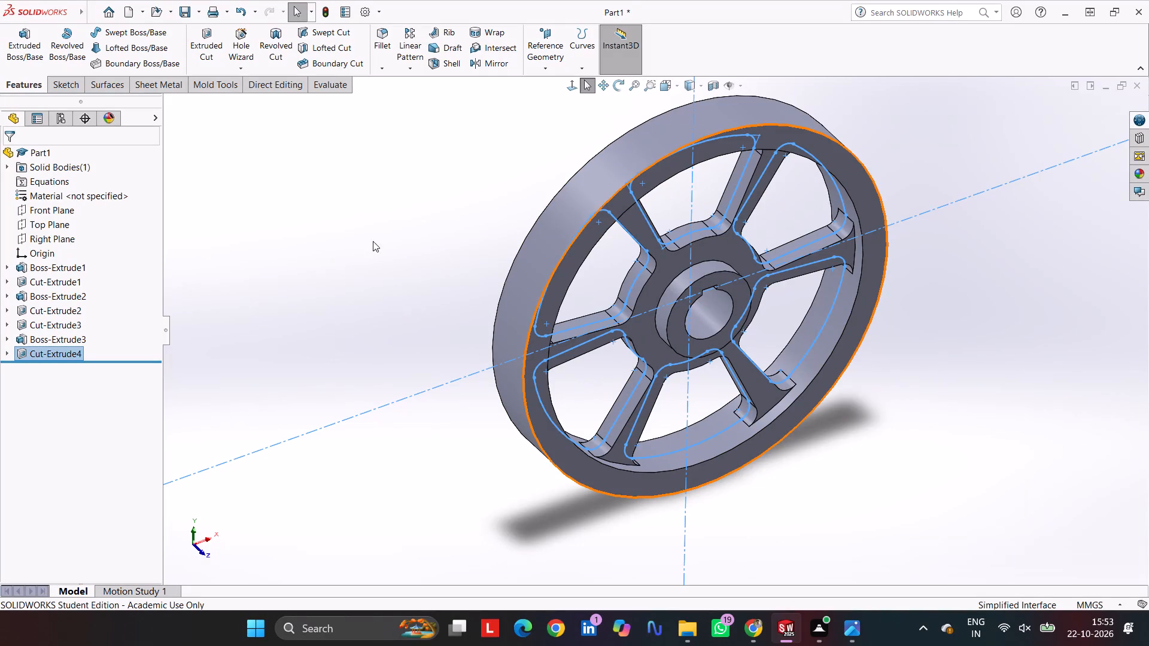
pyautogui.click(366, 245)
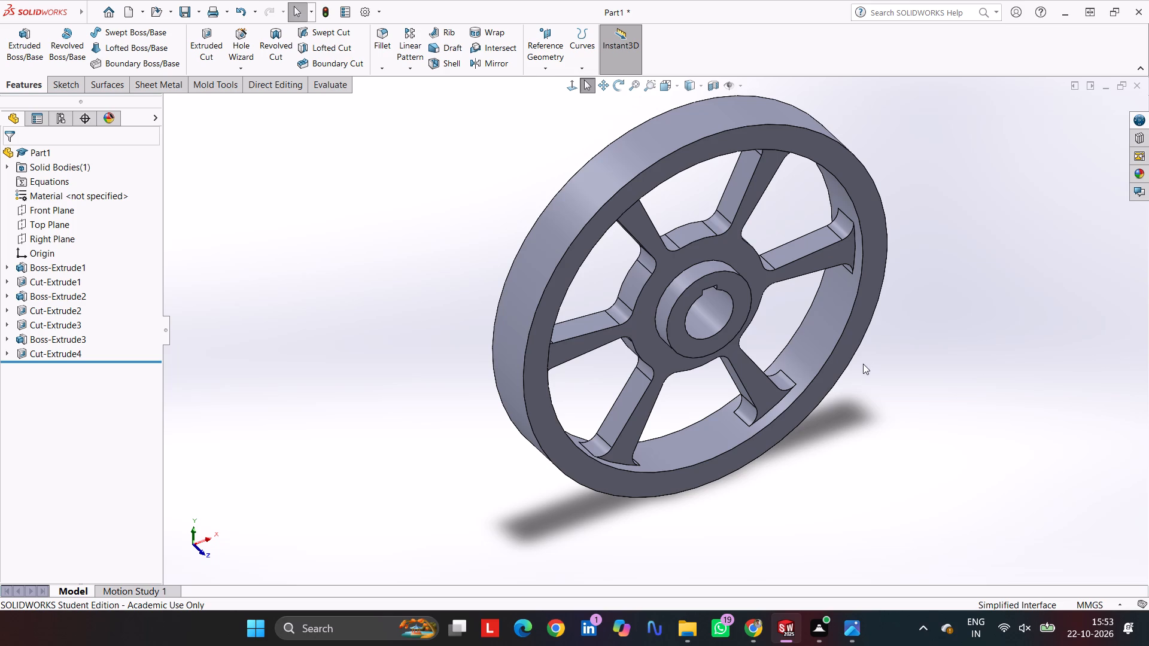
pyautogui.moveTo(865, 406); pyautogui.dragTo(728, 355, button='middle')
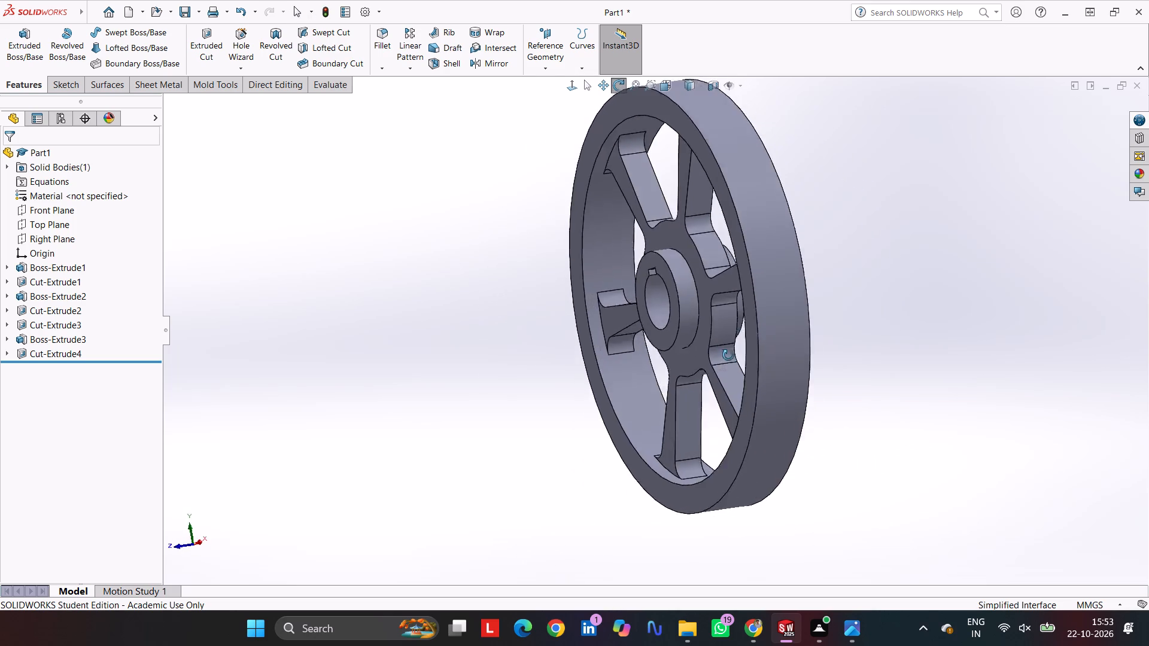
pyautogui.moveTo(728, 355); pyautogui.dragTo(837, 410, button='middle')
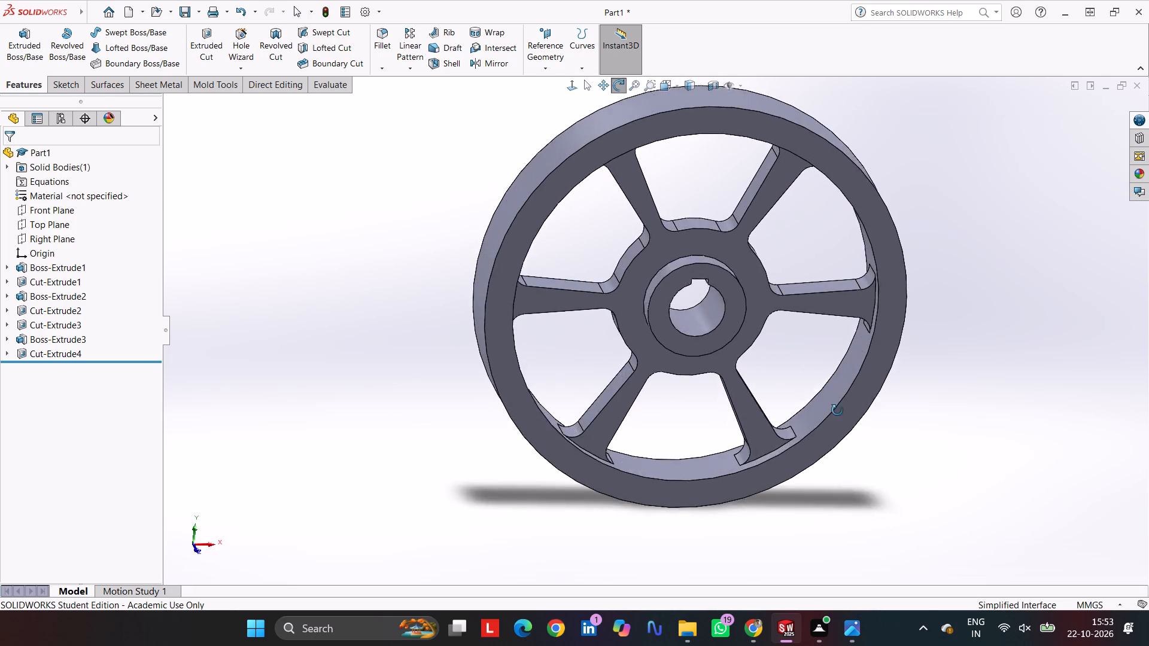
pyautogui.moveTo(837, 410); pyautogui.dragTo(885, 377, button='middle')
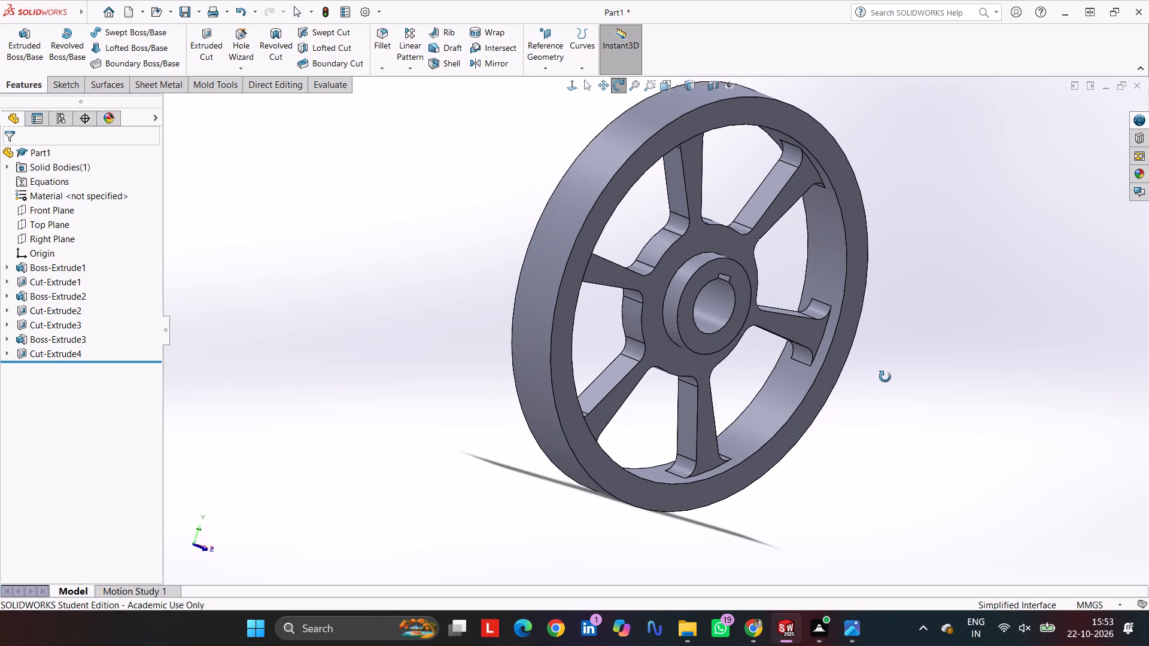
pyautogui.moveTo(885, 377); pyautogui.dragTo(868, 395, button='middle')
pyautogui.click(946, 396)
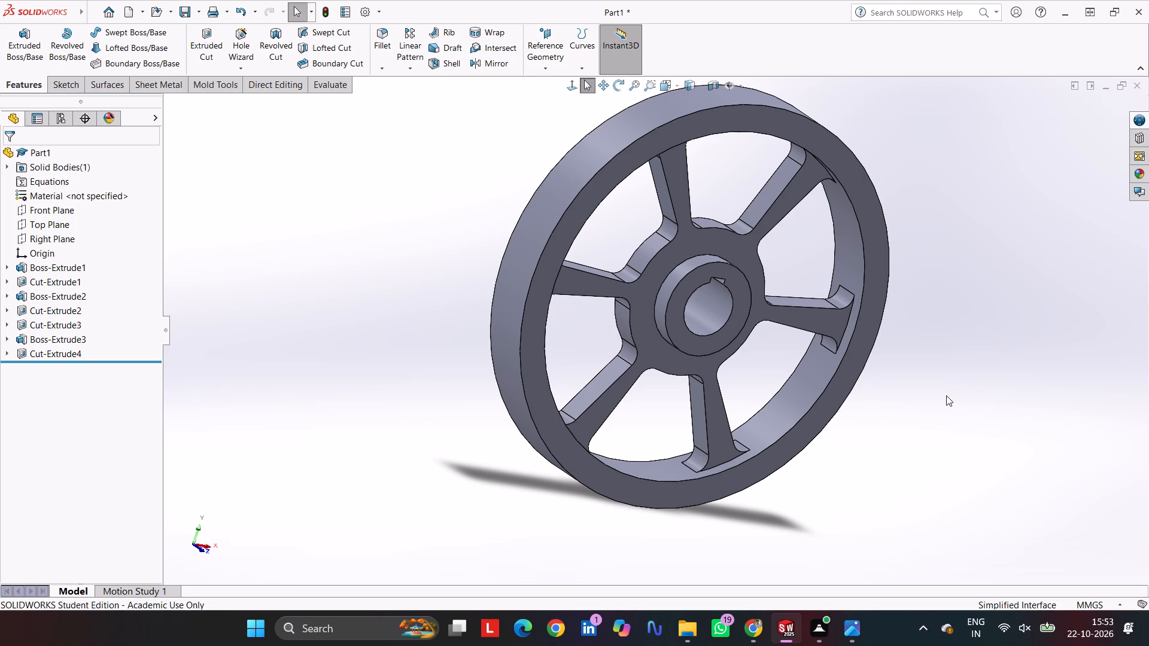
# Apply the Red appearance from the Solid appearances to the whole wheel.
pyautogui.click(1145, 173)
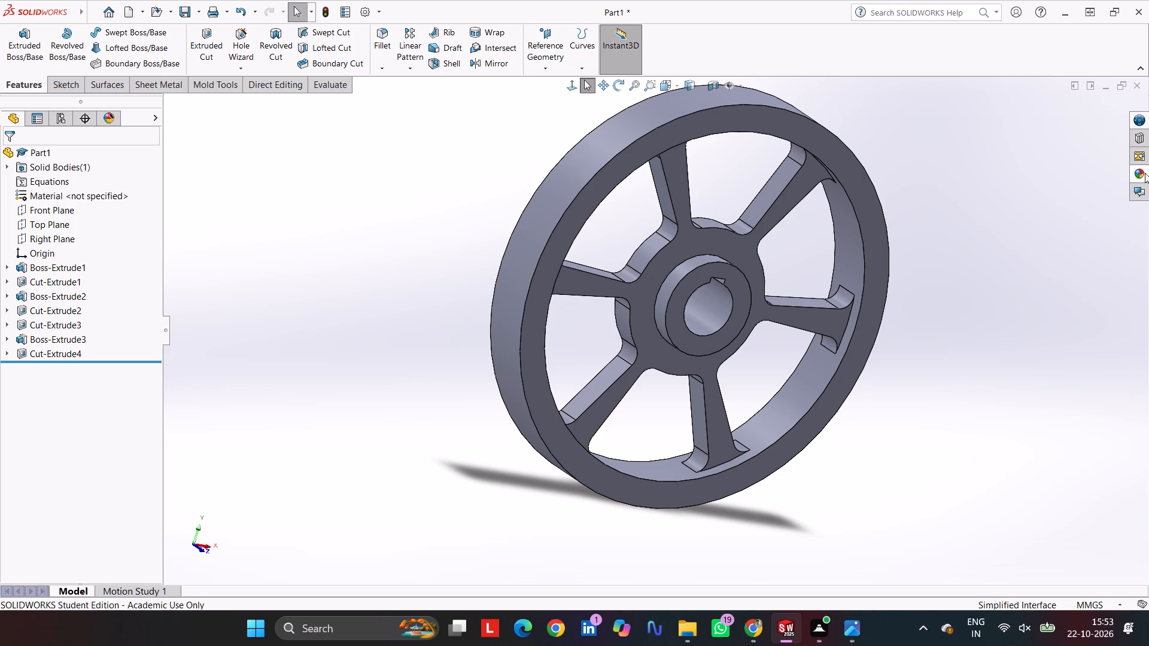
pyautogui.click(913, 128)
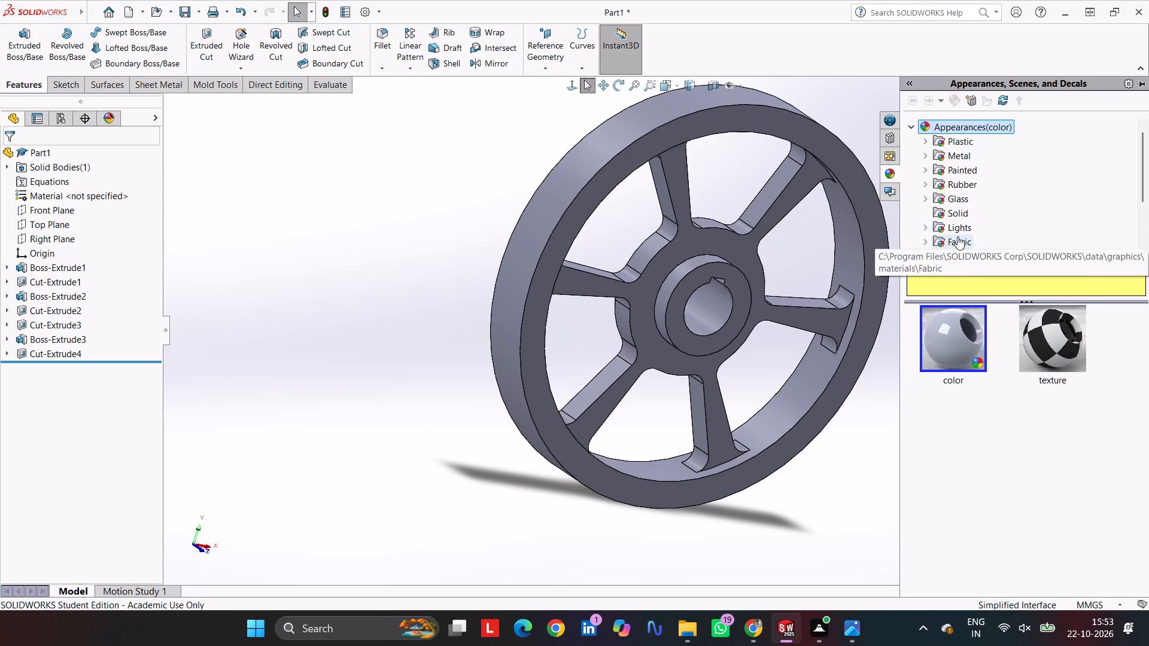
pyautogui.click(953, 214)
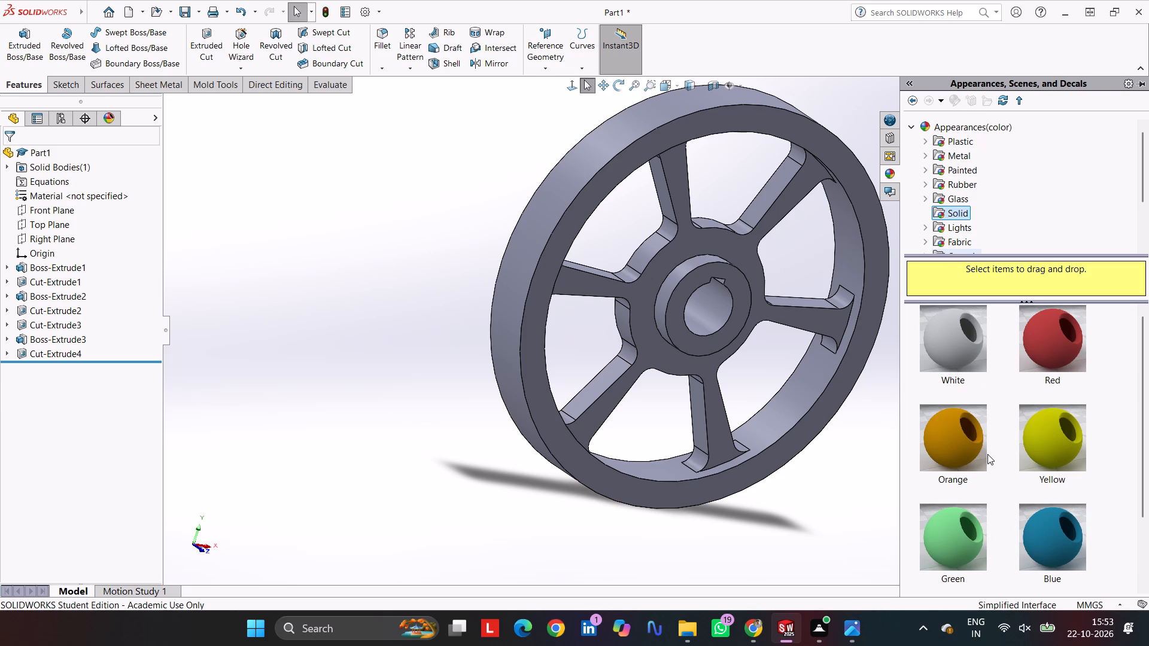
pyautogui.scroll(-2, 969, 468)
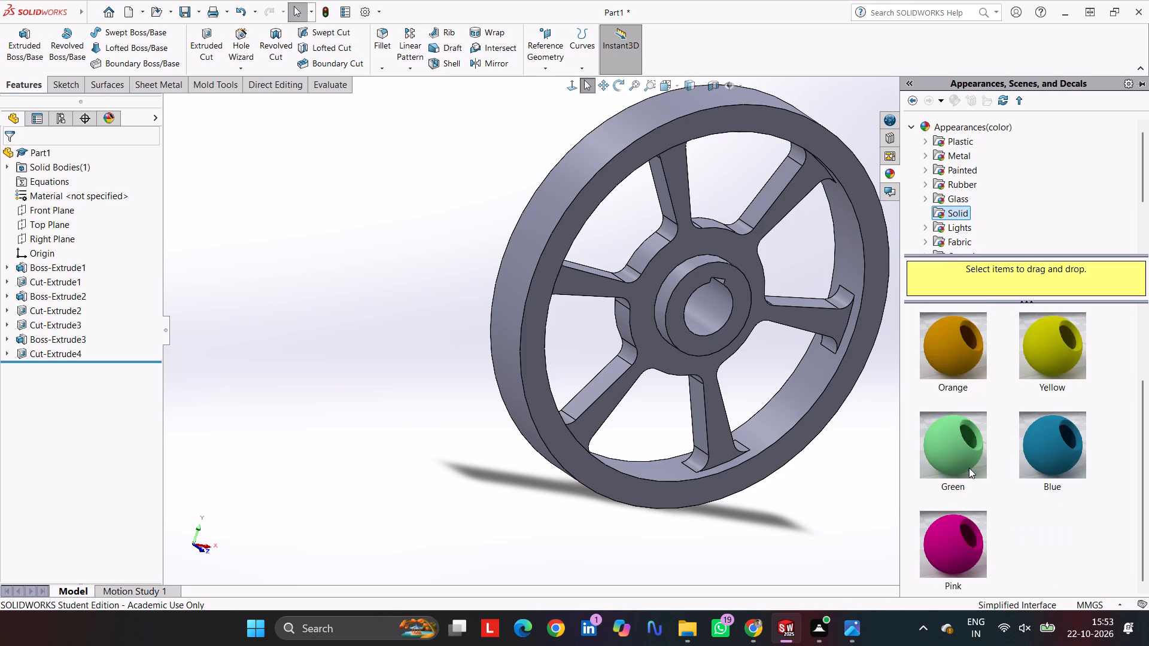
pyautogui.scroll(-3, 969, 468)
pyautogui.scroll(5, 968, 466)
pyautogui.scroll(-6, 968, 466)
pyautogui.scroll(6, 968, 466)
pyautogui.scroll(-6, 968, 466)
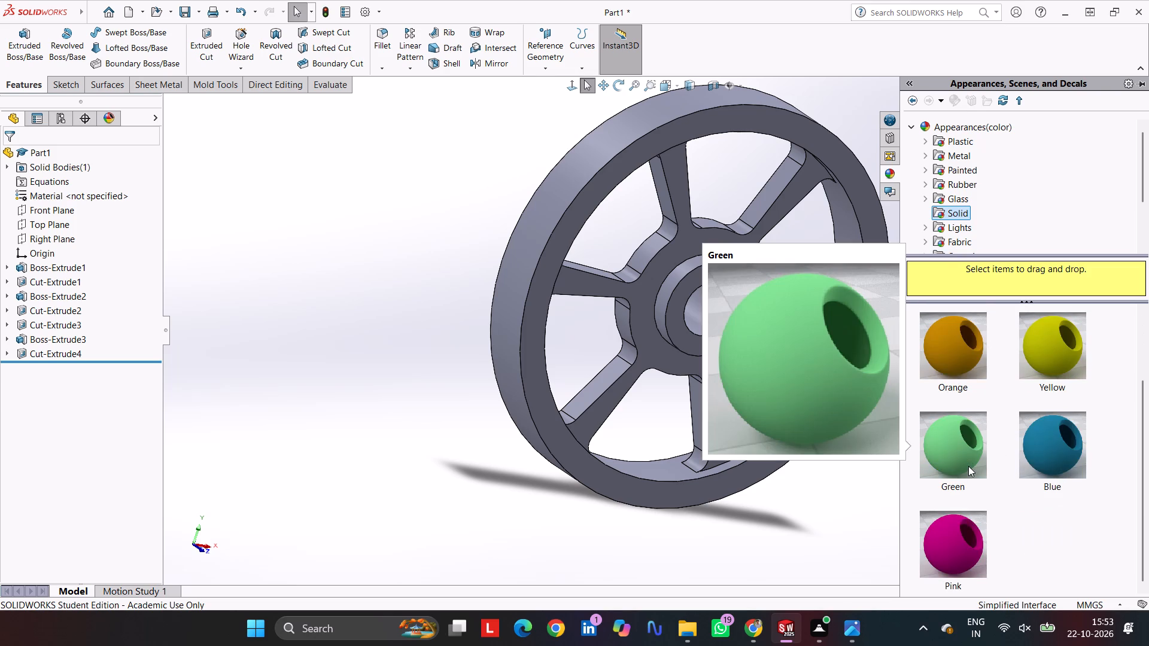
pyautogui.scroll(5, 968, 466)
pyautogui.moveTo(1059, 350); pyautogui.dragTo(803, 306)
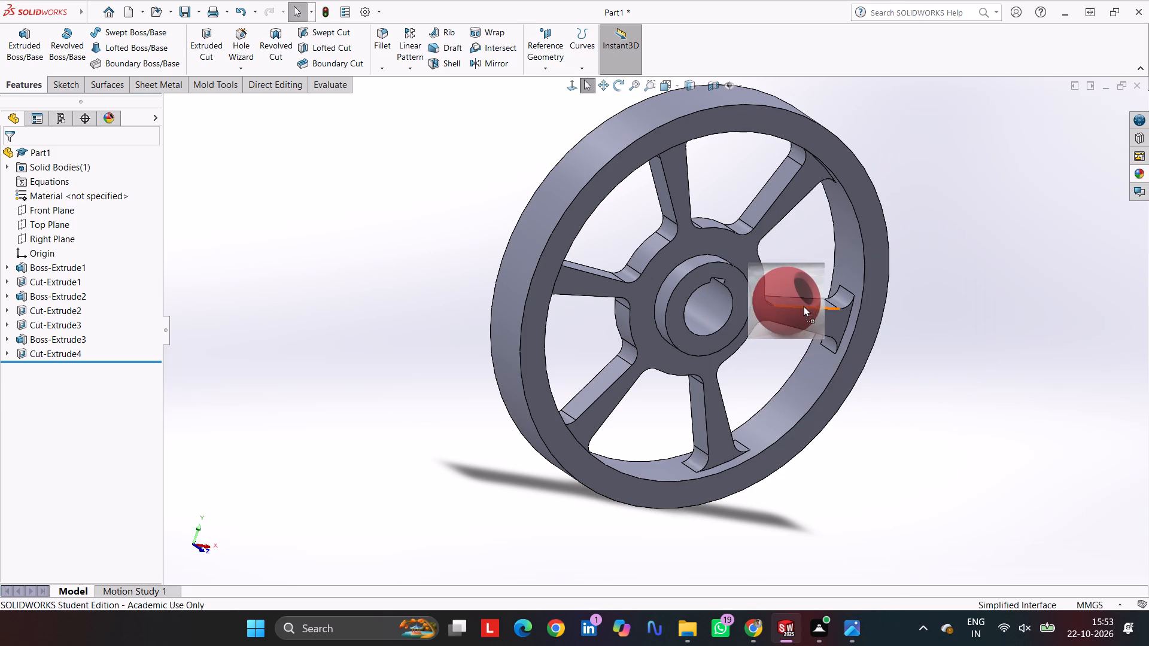
pyautogui.moveTo(803, 306); pyautogui.dragTo(761, 282)
pyautogui.click(763, 282)
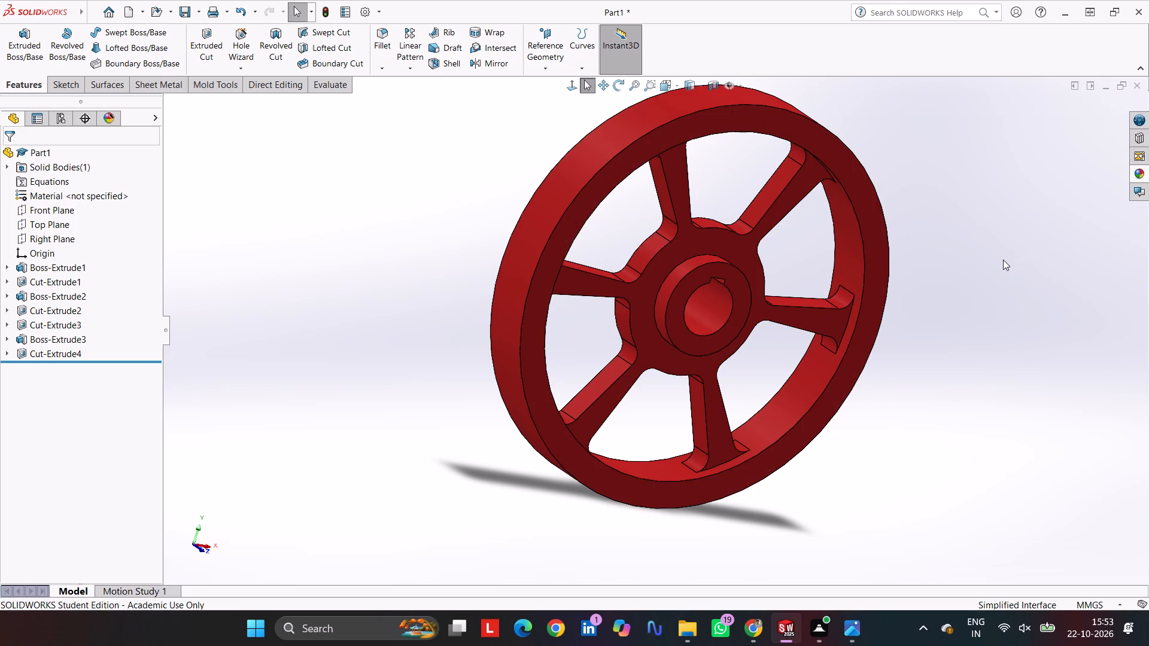
pyautogui.click(1001, 261)
# Orient the finished wheel in the isometric view.
pyautogui.hotkey('ctrl', '7')
pyautogui.click(983, 300)
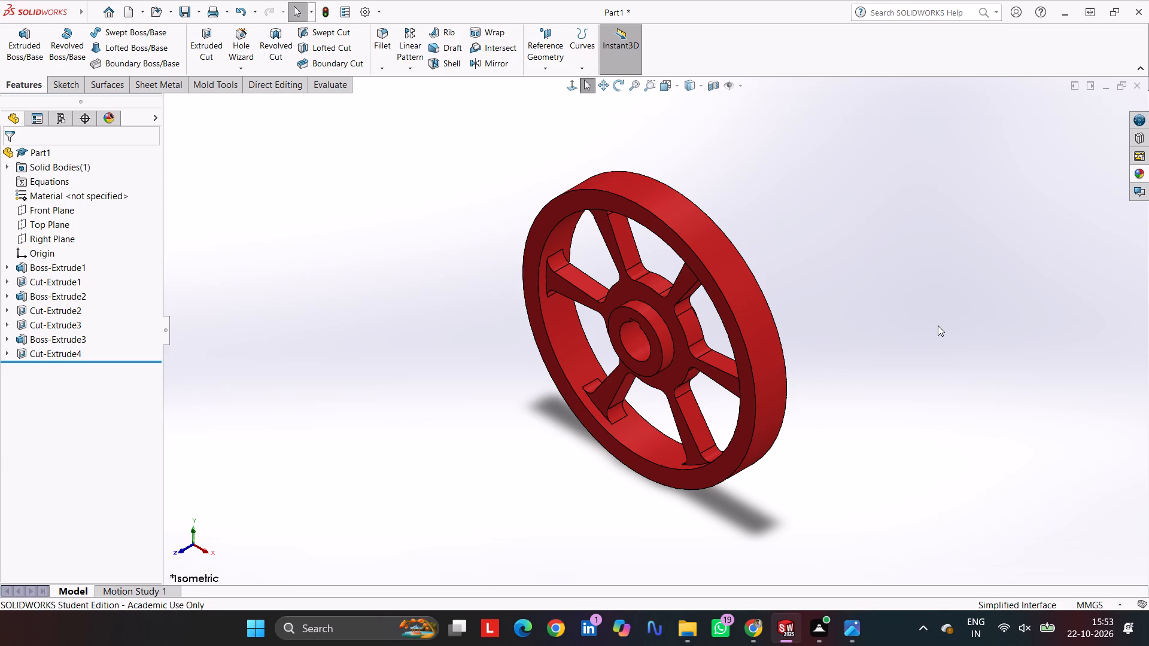
pyautogui.click(898, 328)
# Start saving the part and create a folder named BeltChain SolidWorks Assembly inside the PROJECT folder.
pyautogui.hotkey('ctrl', 's')
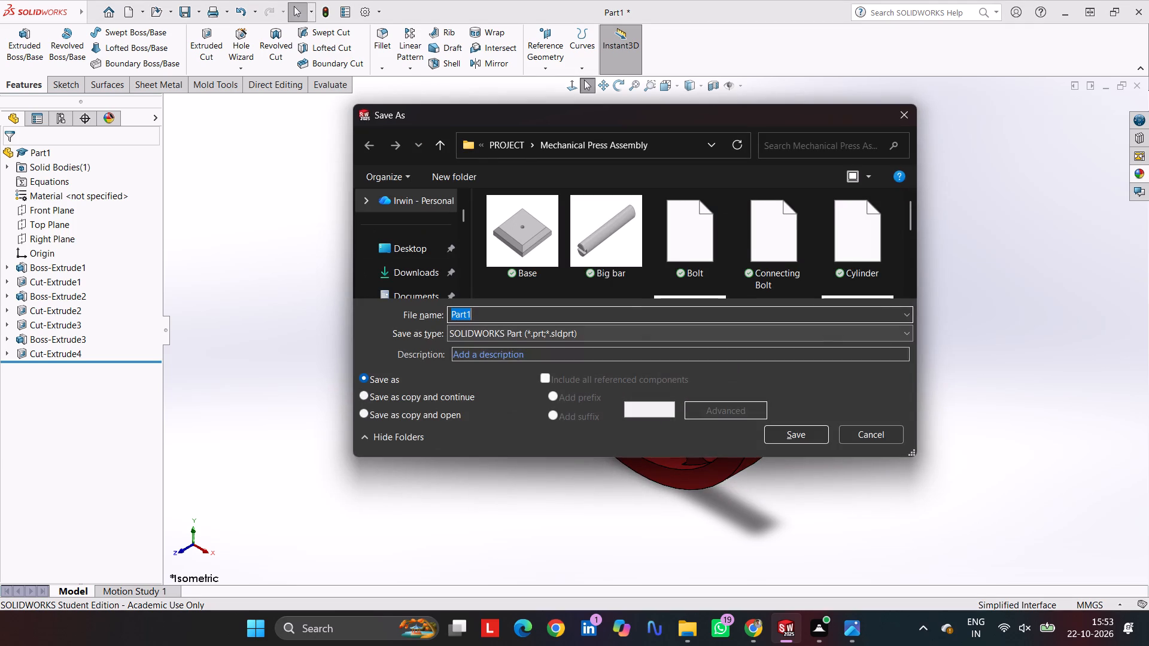
pyautogui.click(493, 147)
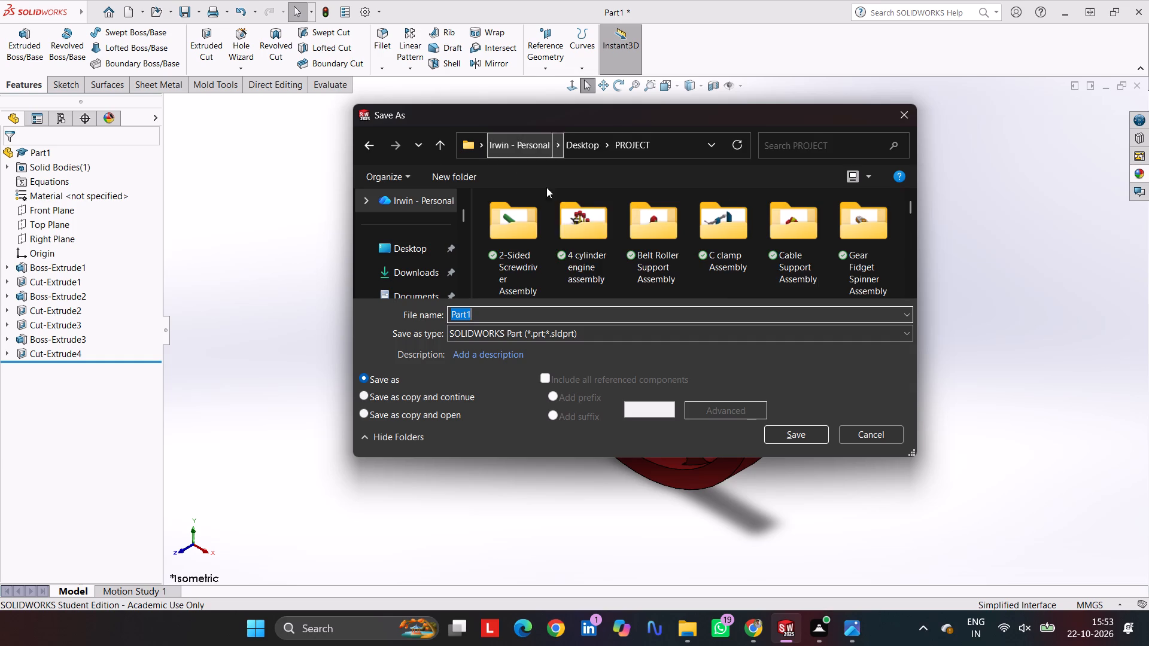
pyautogui.rightClick(542, 202)
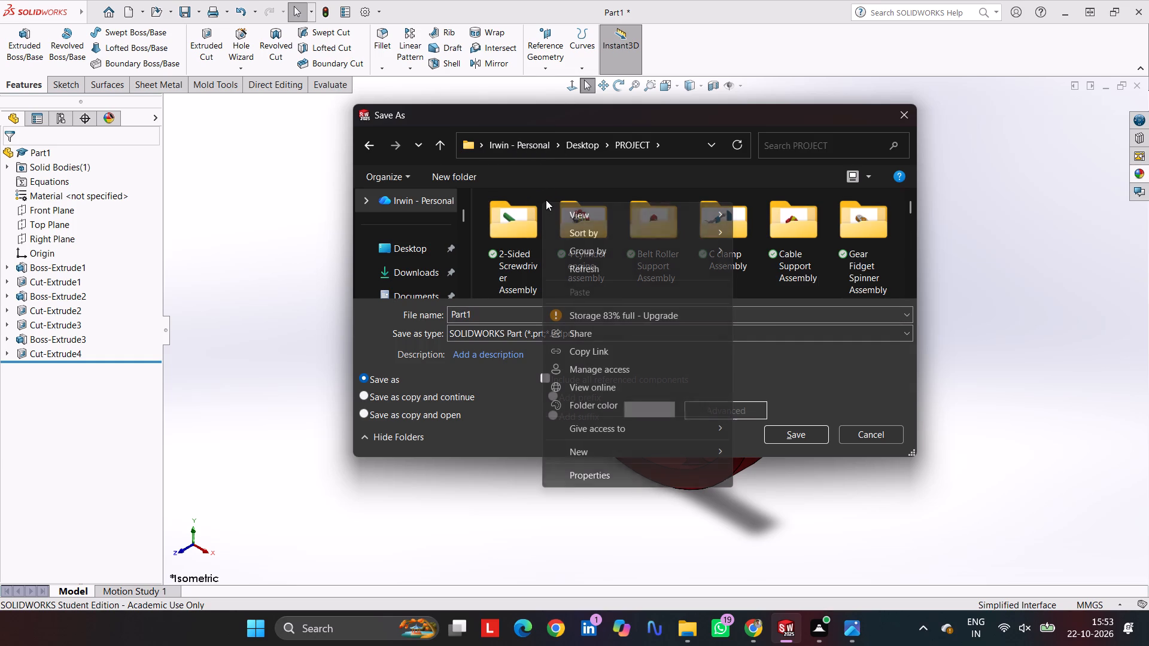
pyautogui.click(546, 195)
pyautogui.rightClick(546, 195)
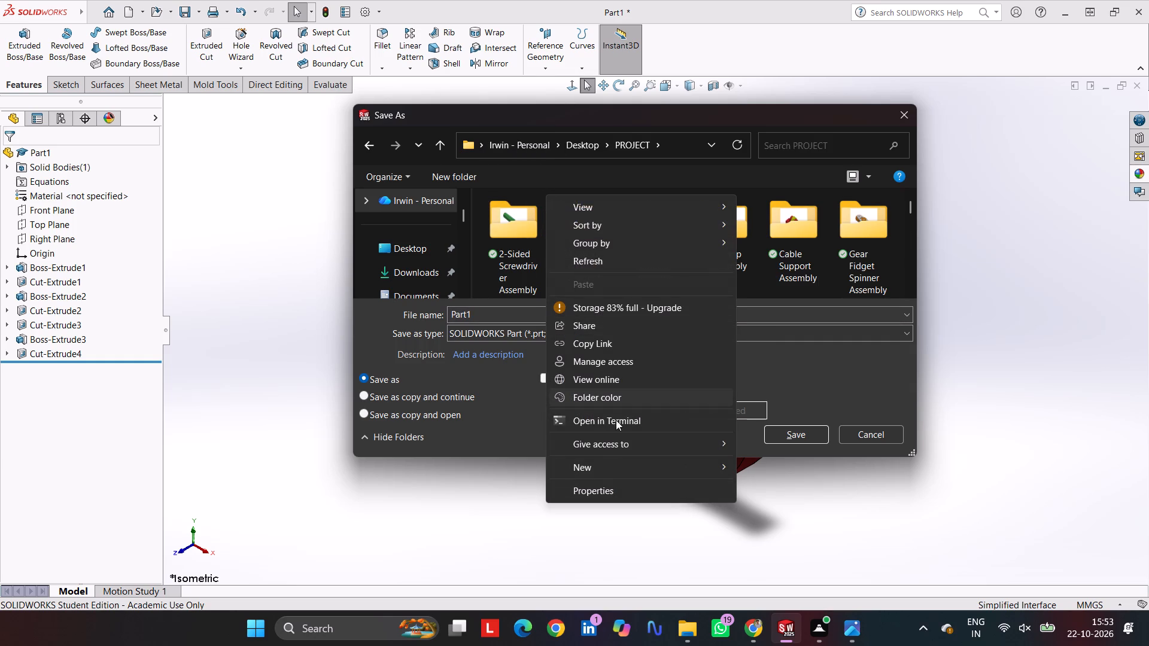
pyautogui.click(616, 462)
pyautogui.click(782, 290)
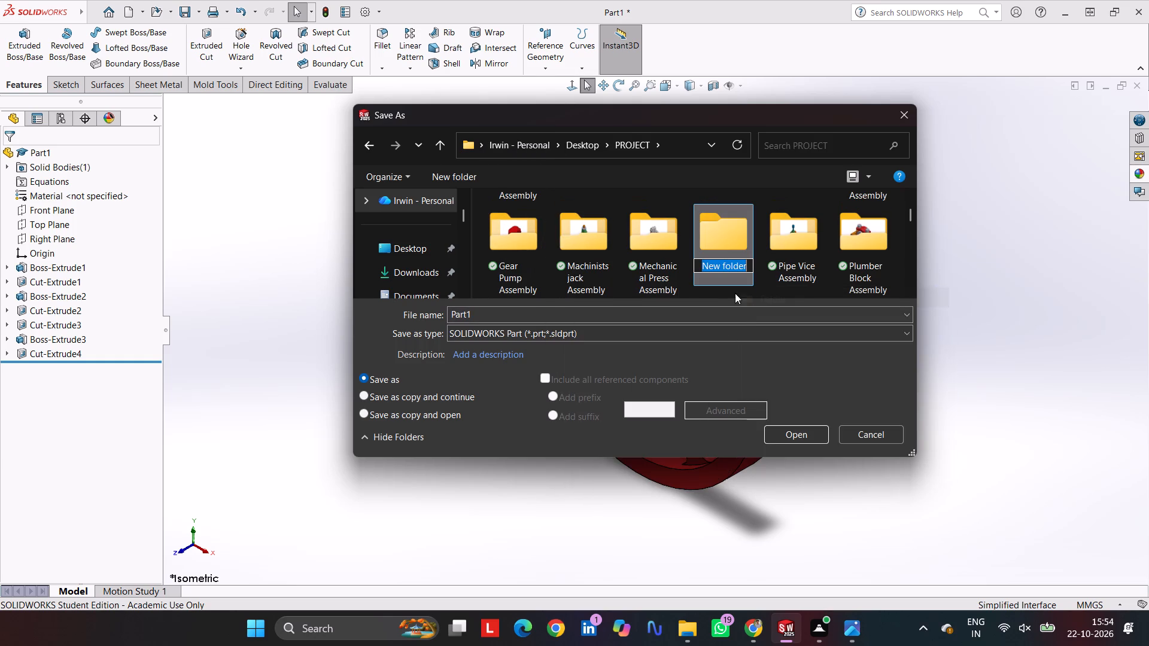
pyautogui.press('super+v')
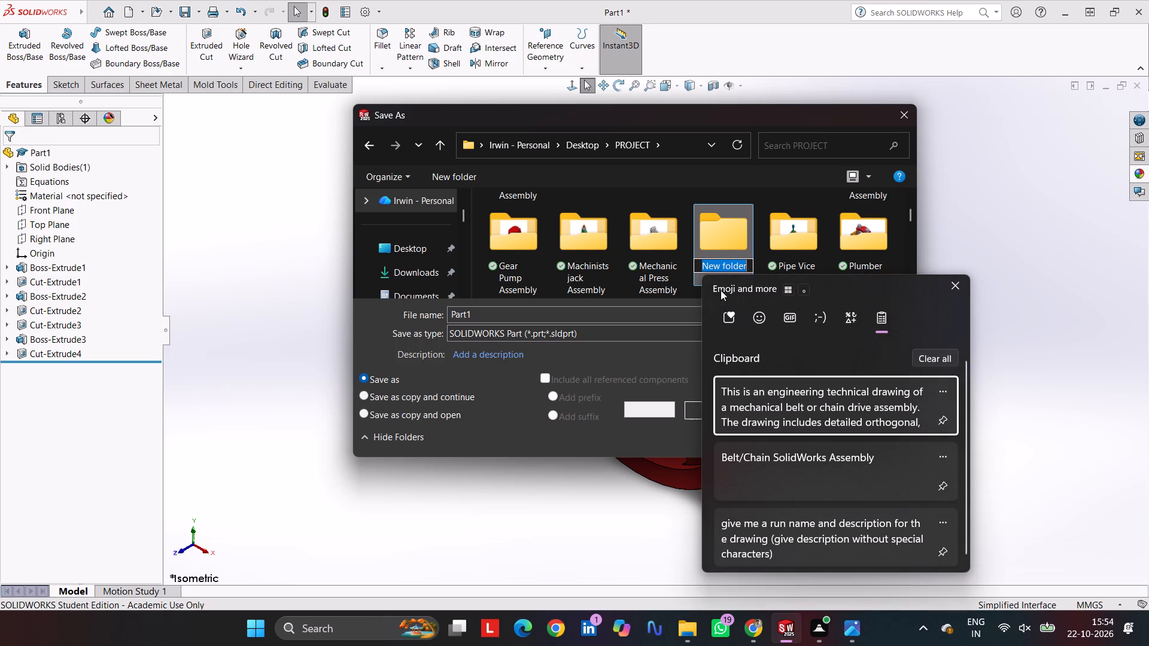
pyautogui.click(797, 462)
pyautogui.hotkey('ctrl', 'v')
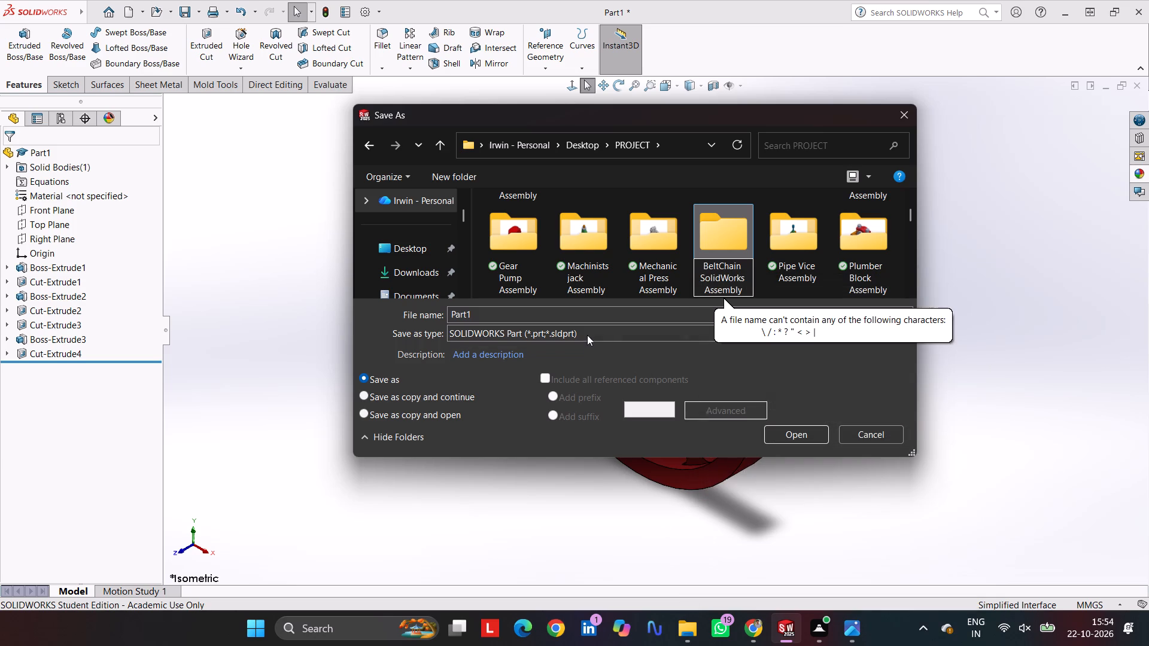
# Save the wheel as Part1 in the BeltChain SolidWorks Assembly folder.
pyautogui.doubleClick(714, 237)
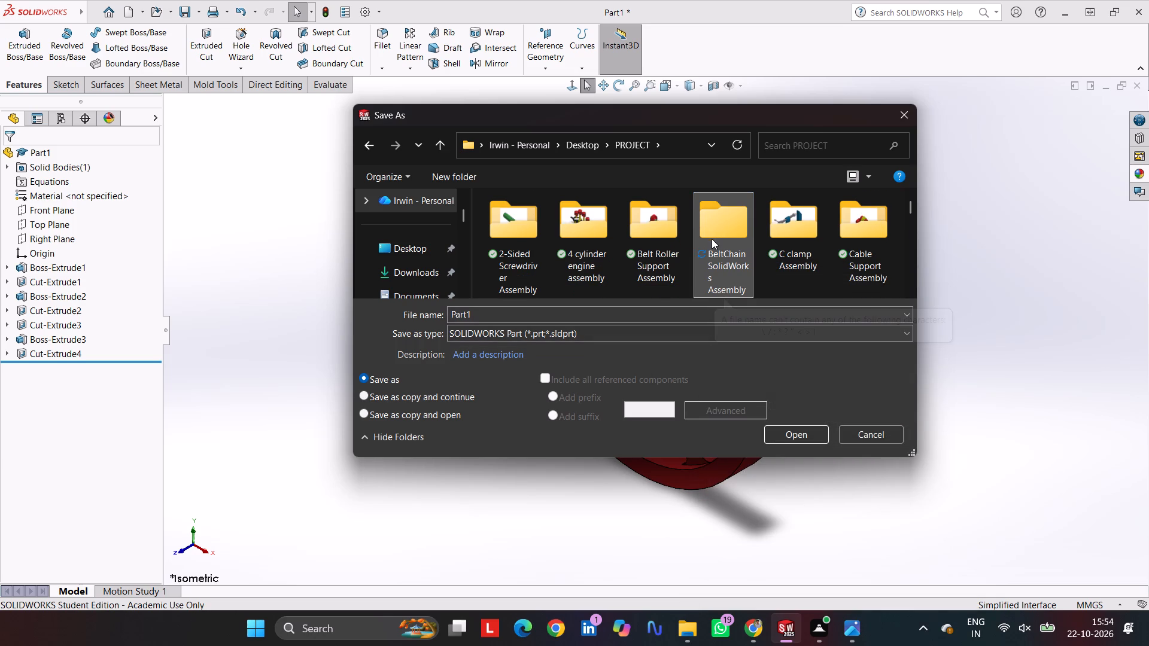
pyautogui.click(779, 441)
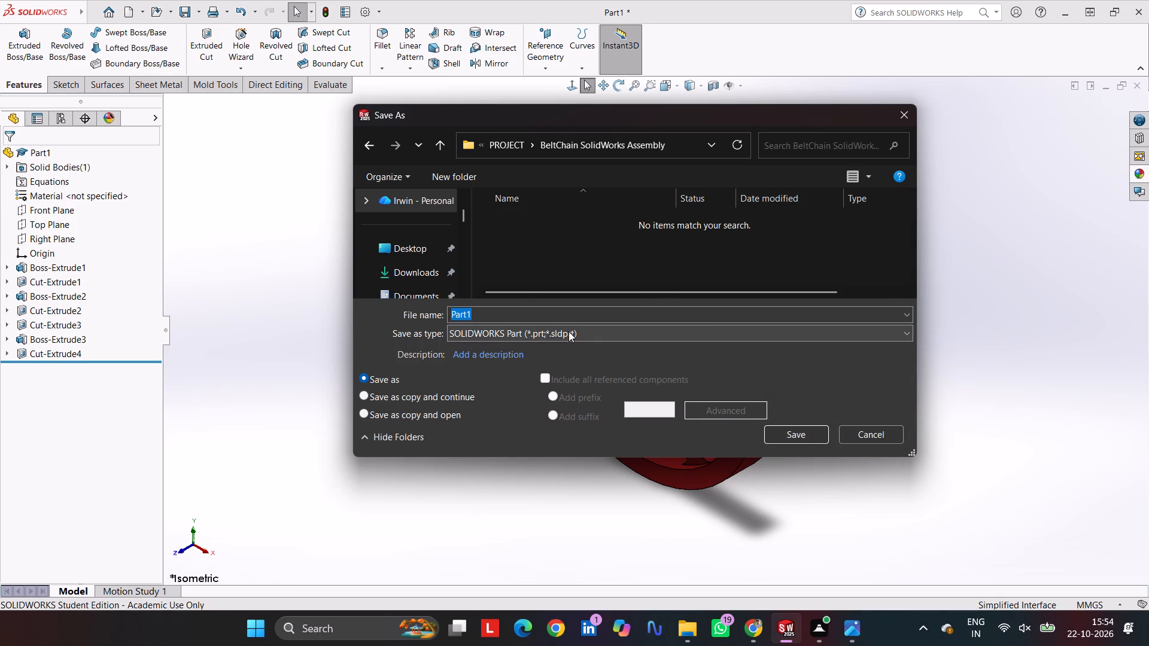
pyautogui.press('1')
pyautogui.press('Return')
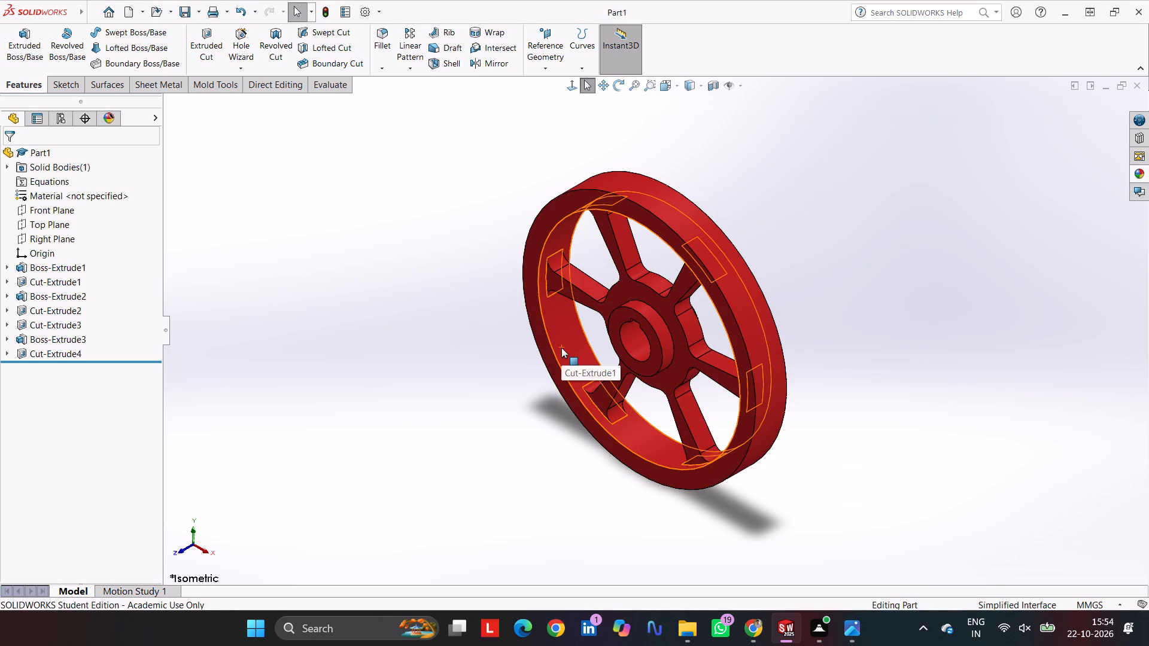
pyautogui.click(893, 252)
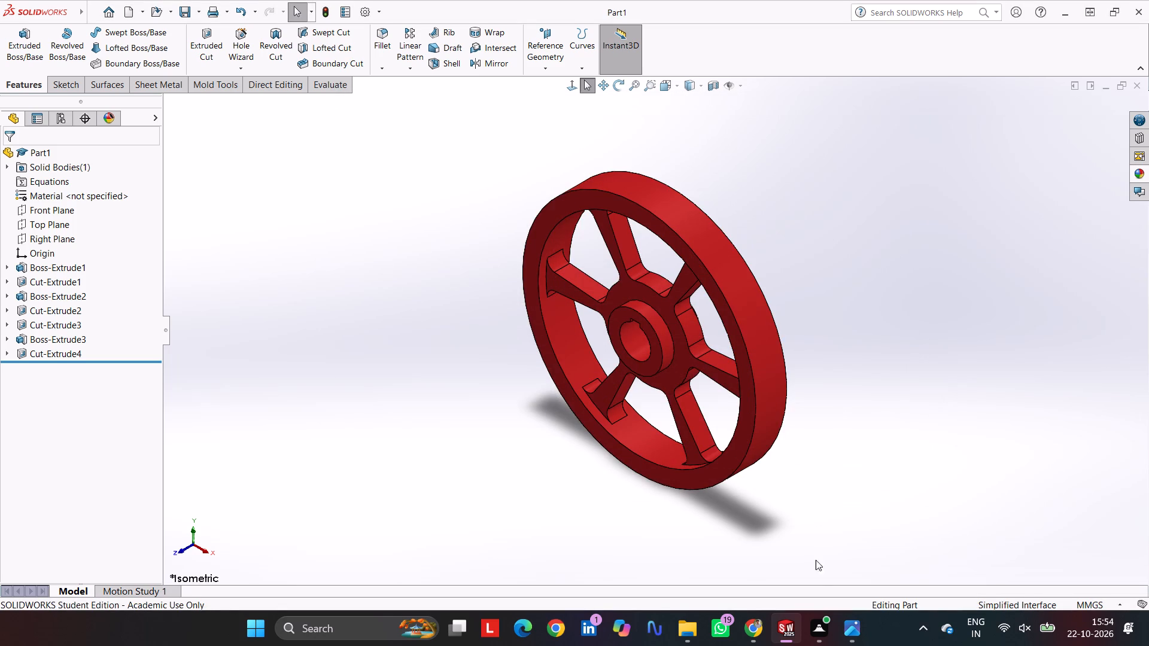
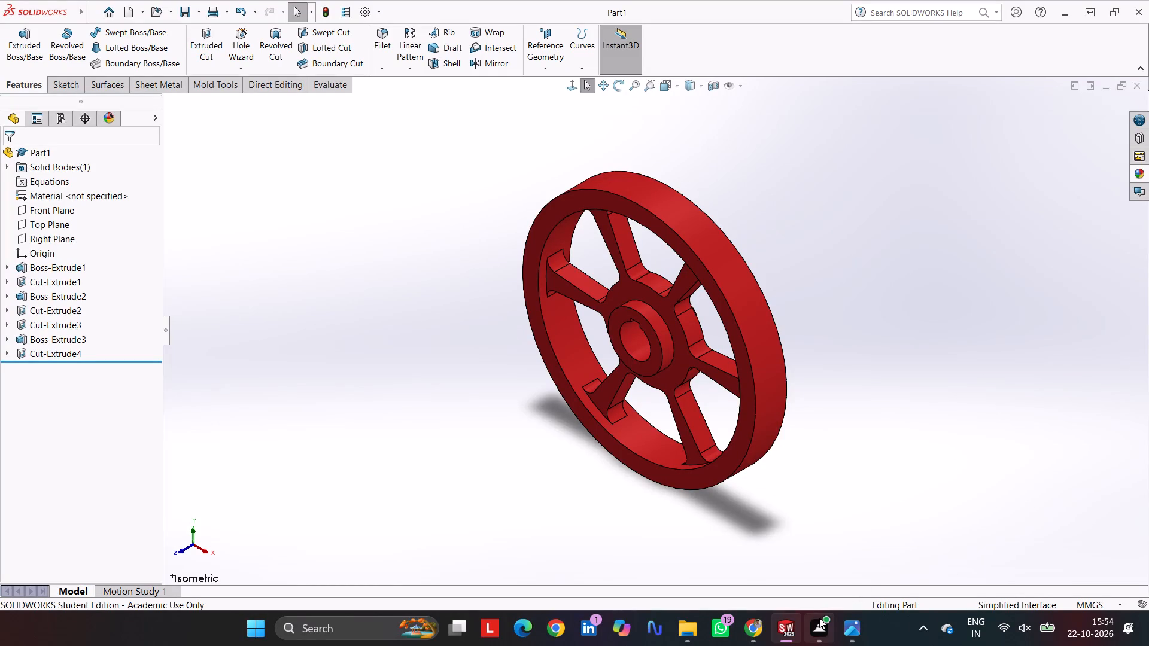
# Create a new part document for the next component of the assembly.
pyautogui.click(1046, 371)
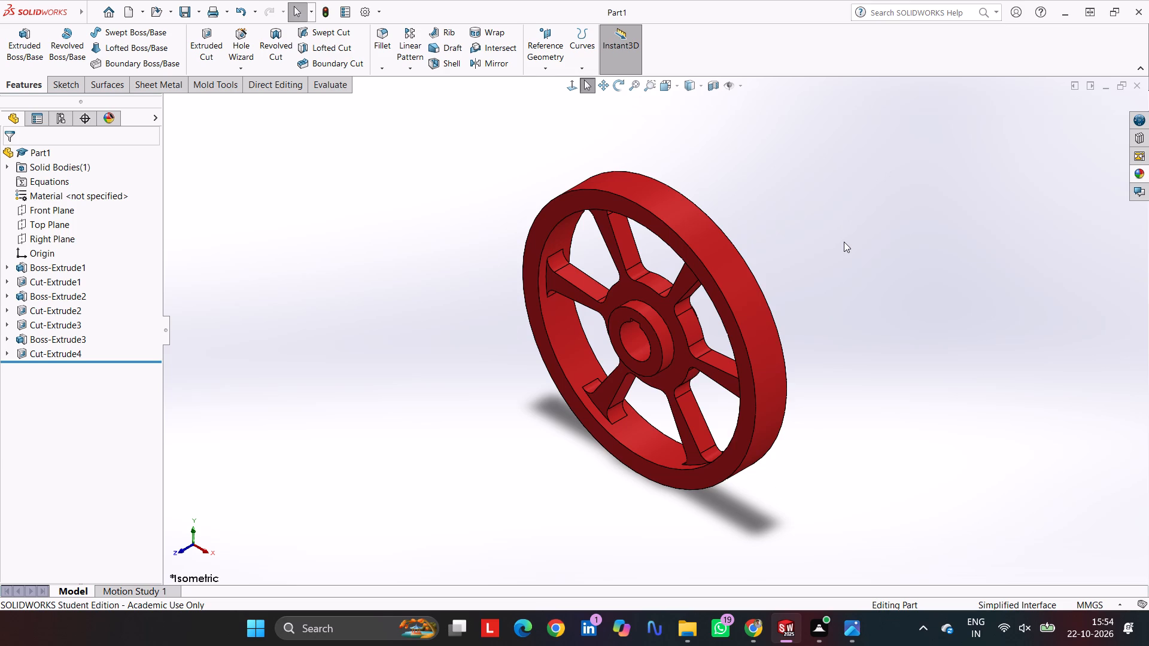
pyautogui.hotkey('ctrl', 'n')
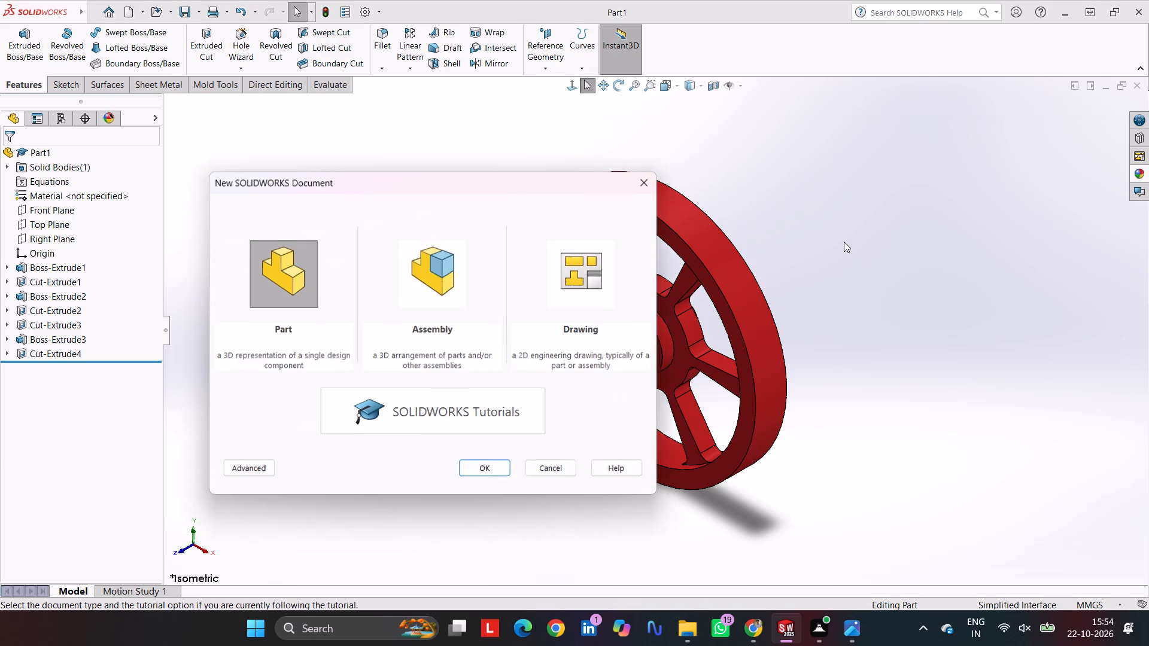
pyautogui.click(479, 467)
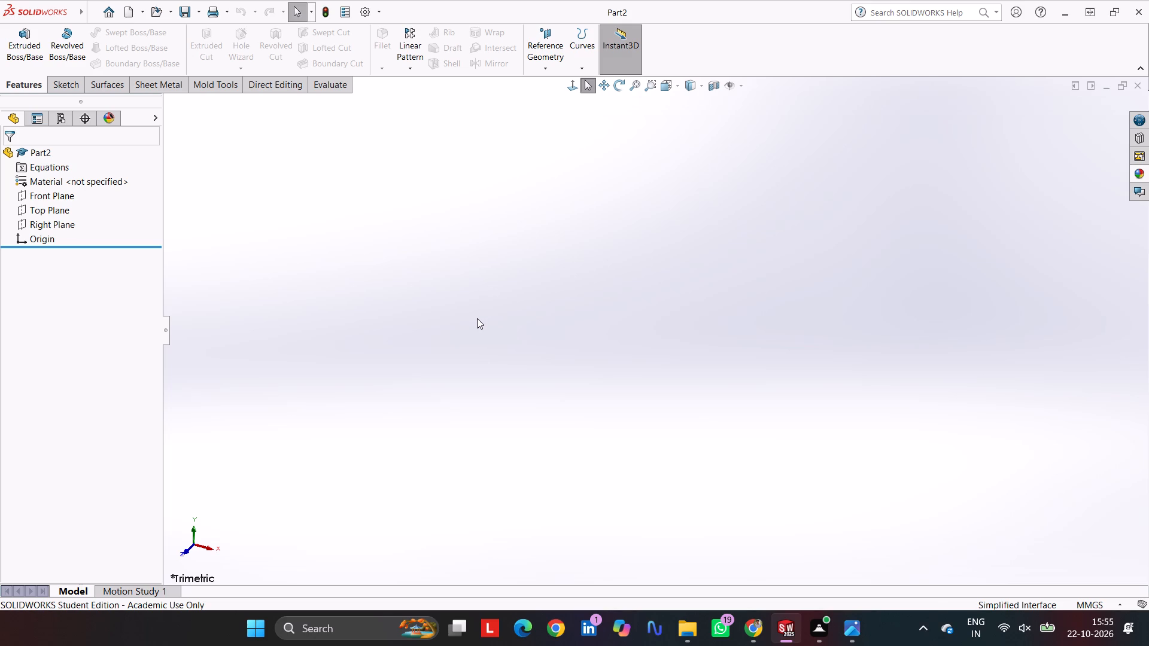
# On the Front Plane, sketch a circle centred on the origin and dimension its diameter to 100 mm.
pyautogui.click(40, 197)
pyautogui.click(62, 82)
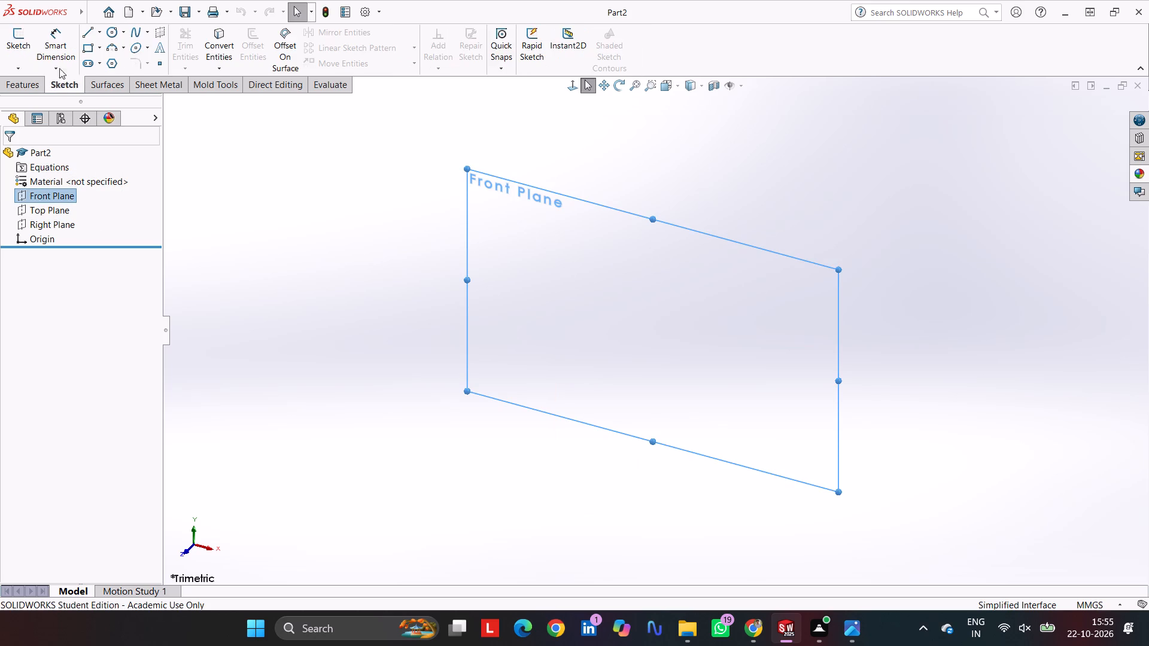
pyautogui.click(23, 41)
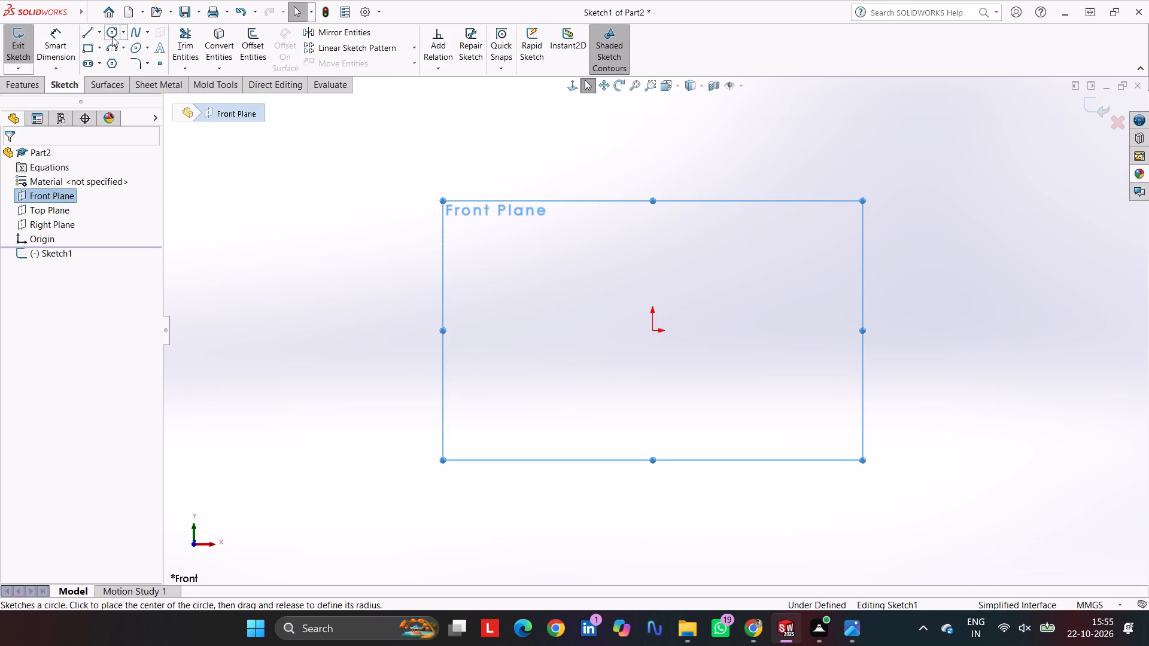
pyautogui.click(112, 36)
pyautogui.scroll(-2, 656, 326)
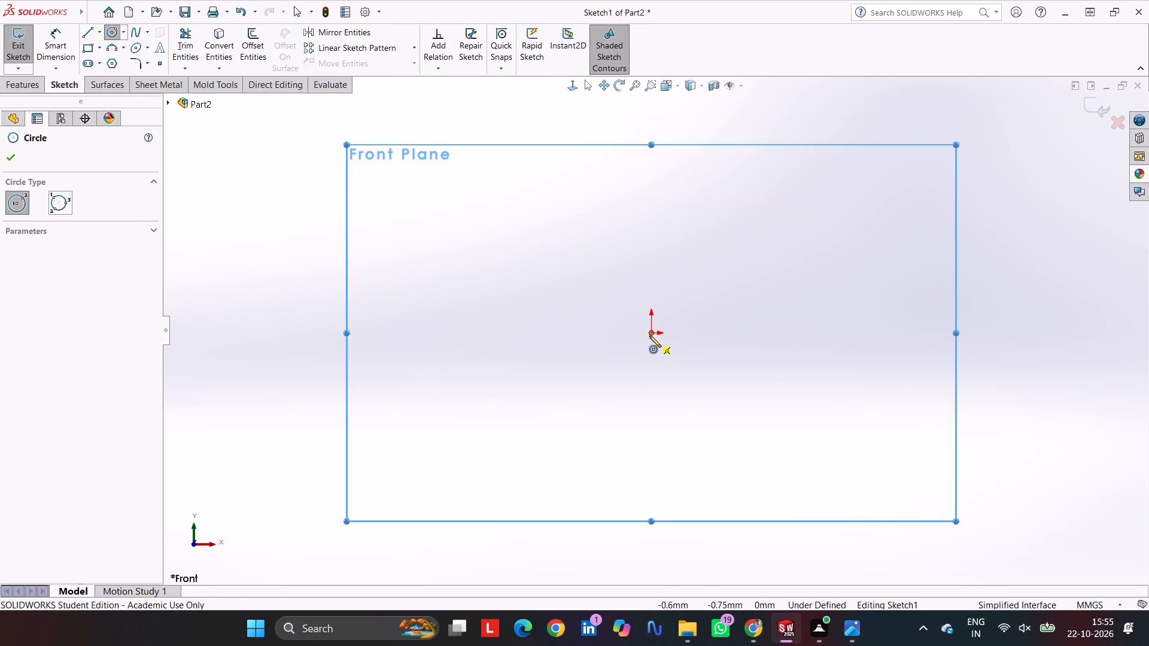
pyautogui.click(649, 336)
pyautogui.click(536, 361)
pyautogui.click(56, 33)
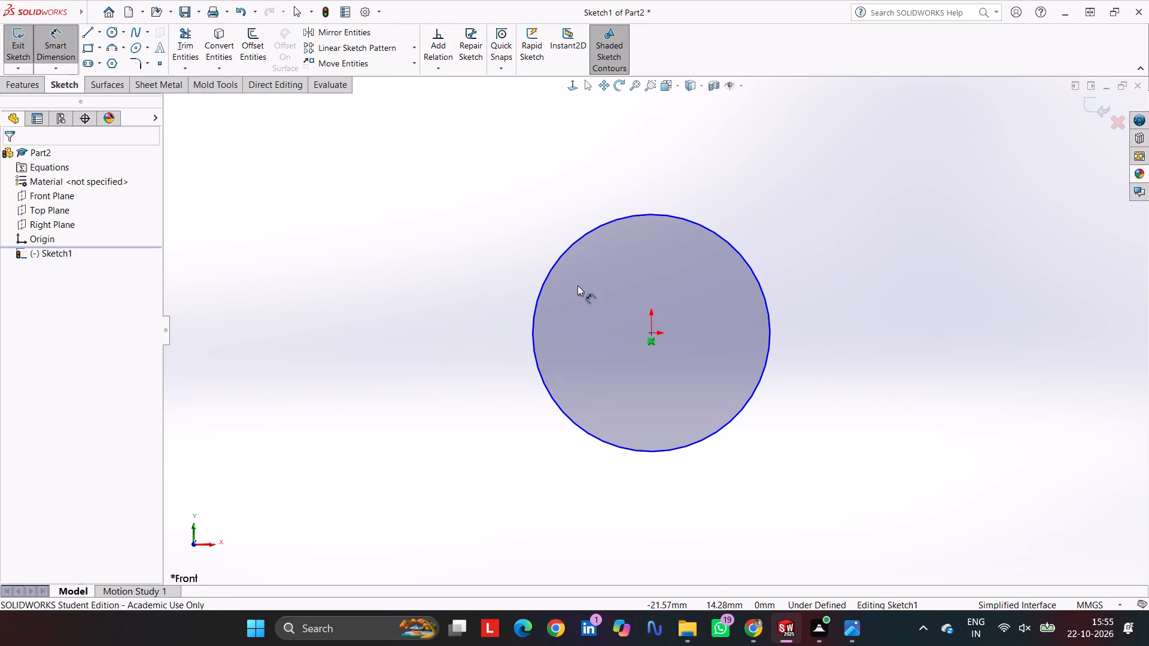
pyautogui.click(540, 296)
pyautogui.click(419, 331)
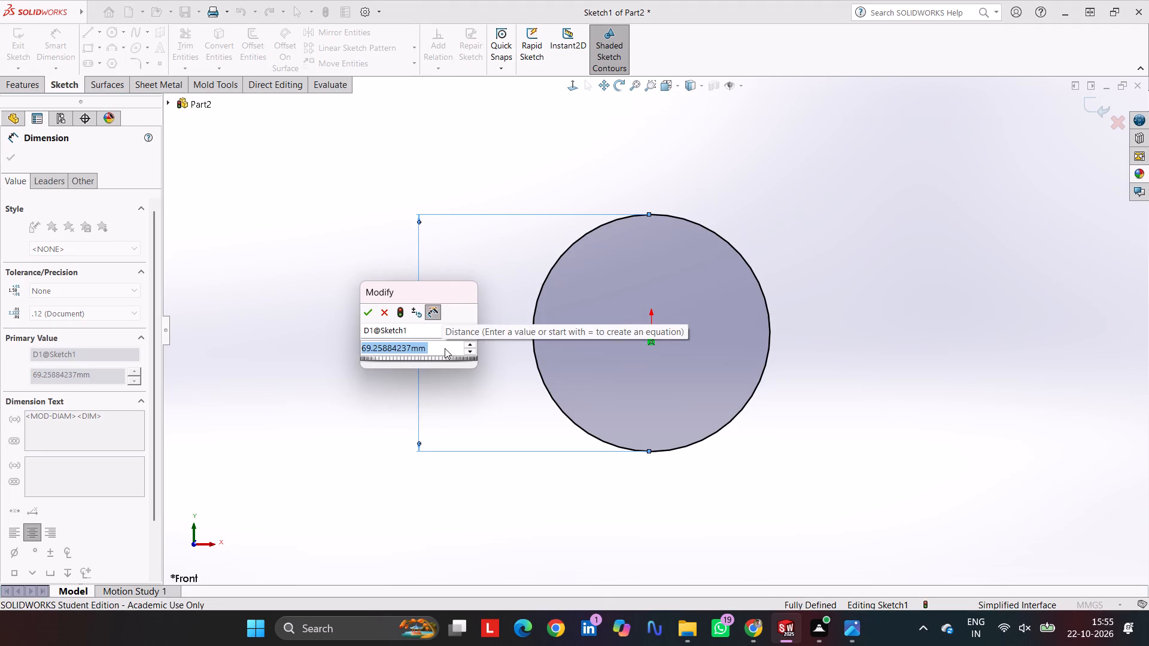
pyautogui.write('100')
pyautogui.press('Return')
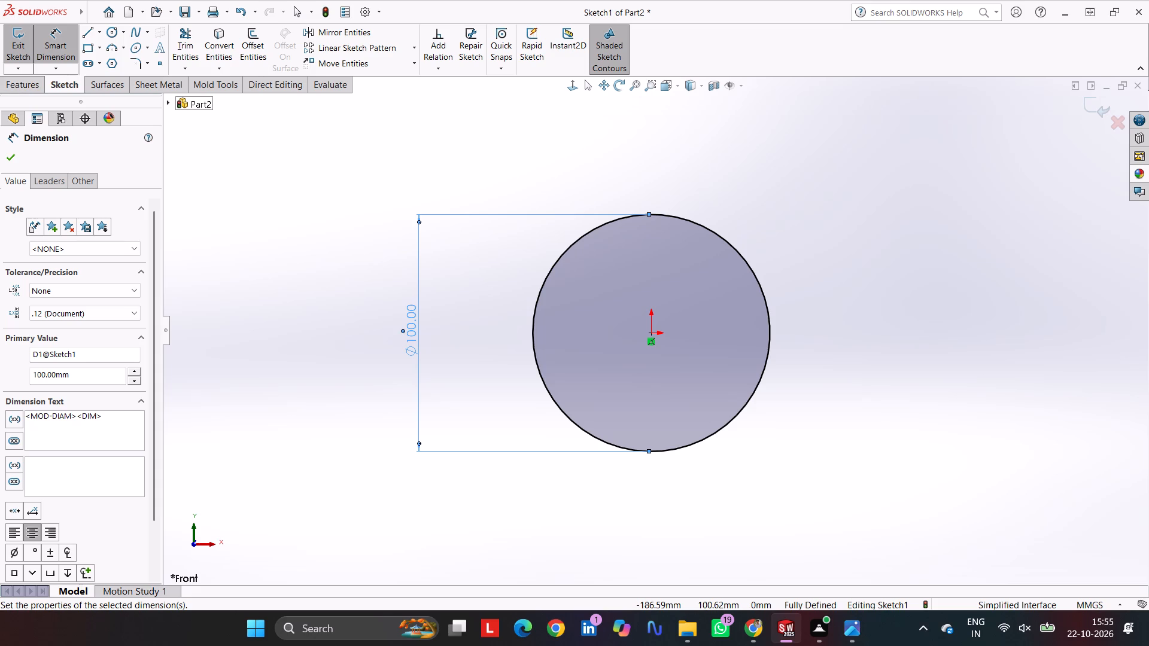
# Extrude the 100 mm circle as a Mid Plane boss with a depth of 40 mm.
pyautogui.click(32, 78)
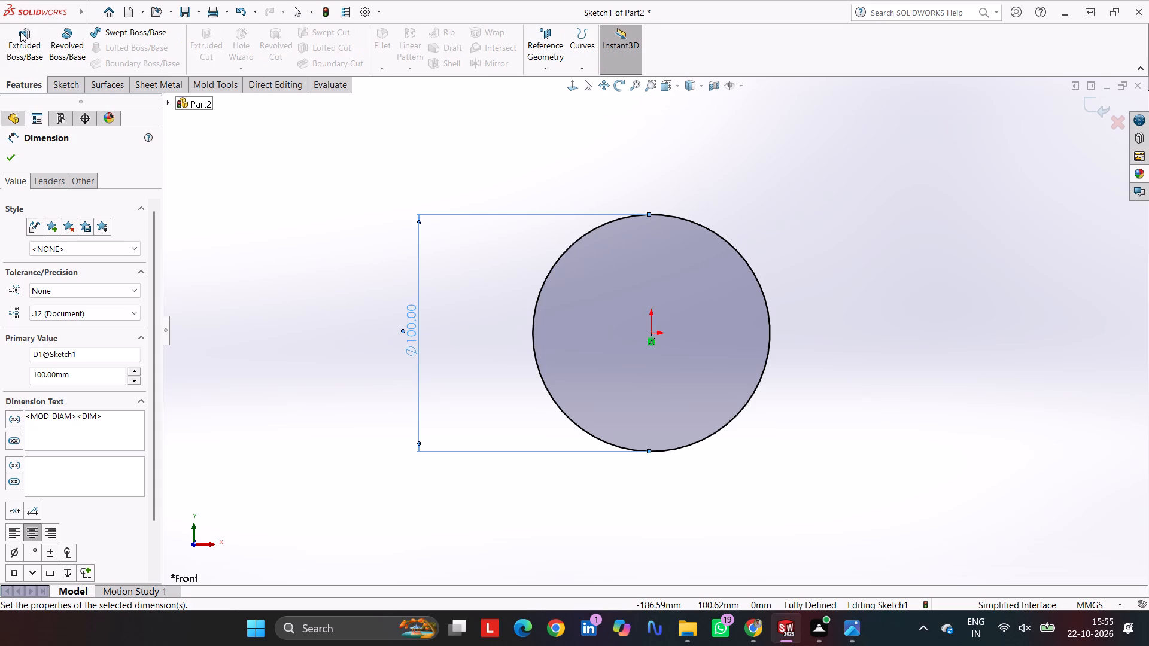
pyautogui.click(16, 42)
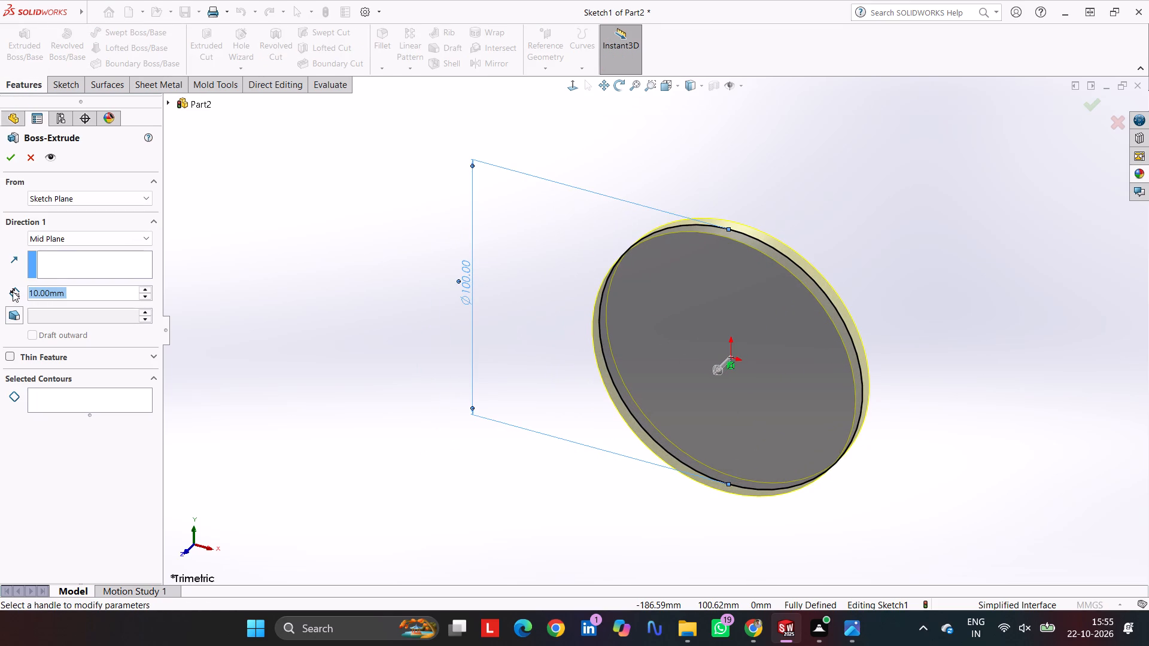
pyautogui.write('40')
pyautogui.press('Return')
pyautogui.press('Return')
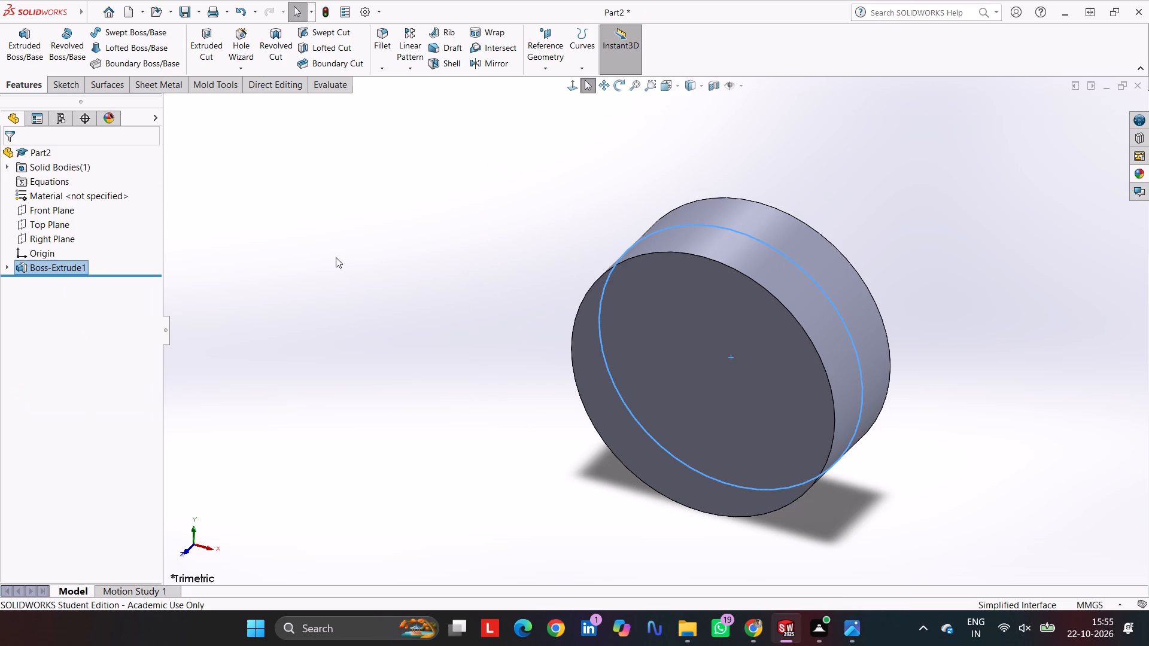
pyautogui.click(362, 257)
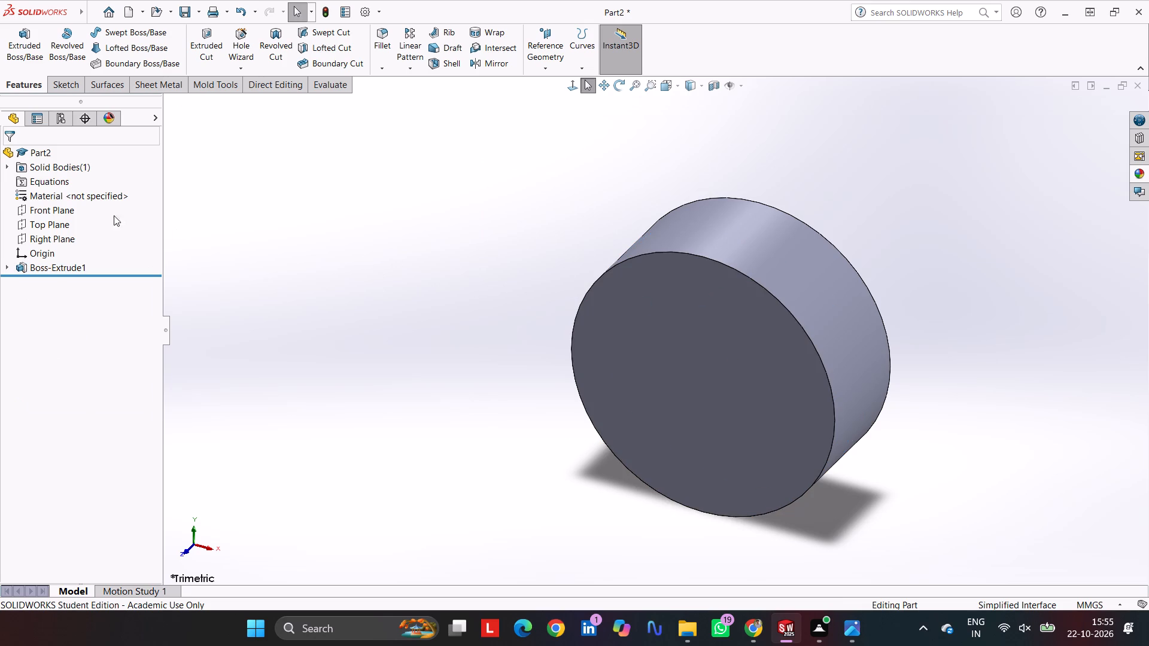
# Start a new sketch on the Front Plane and draw a circle centred on the origin with a 20 mm diameter.
pyautogui.click(58, 208)
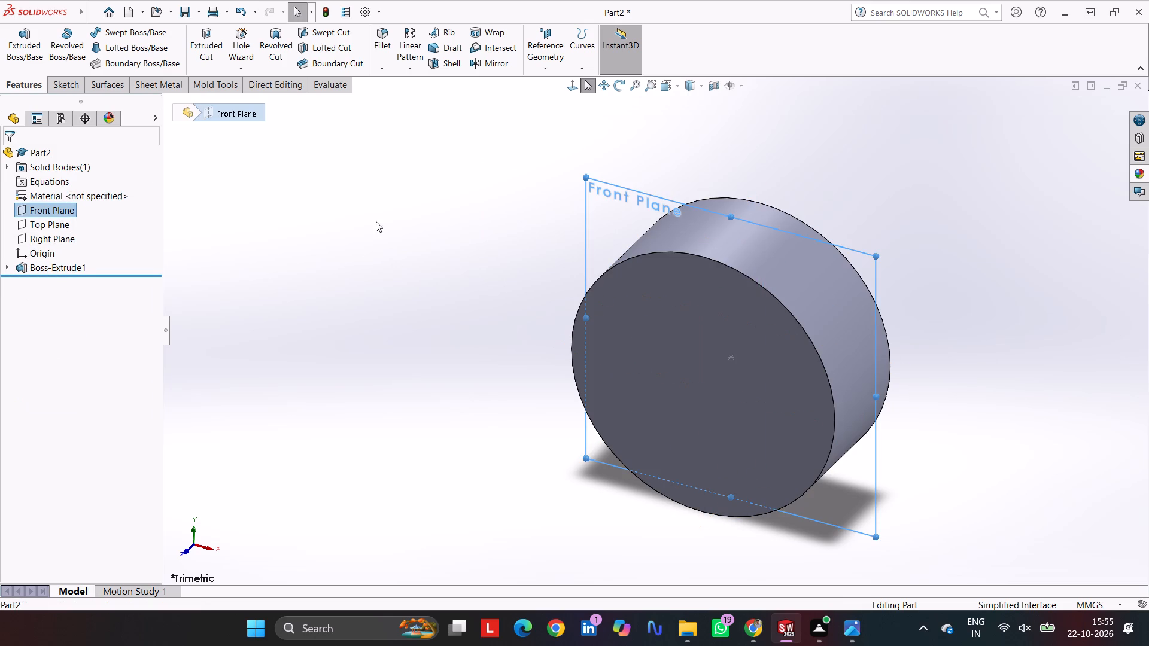
pyautogui.click(59, 83)
pyautogui.click(28, 36)
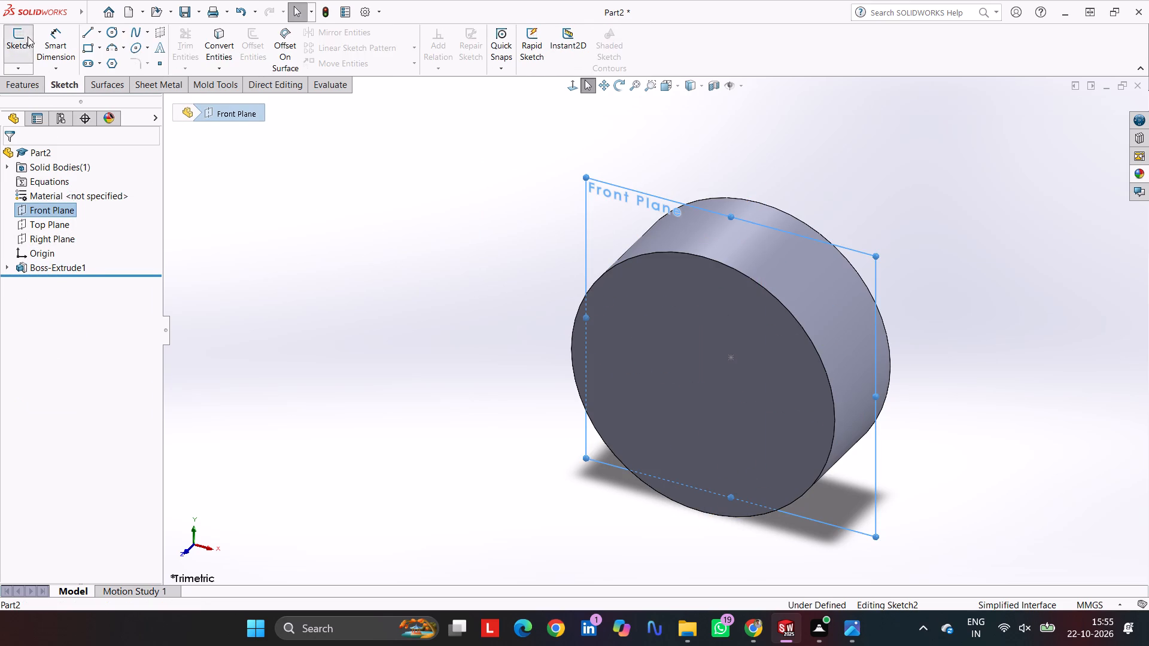
pyautogui.click(113, 35)
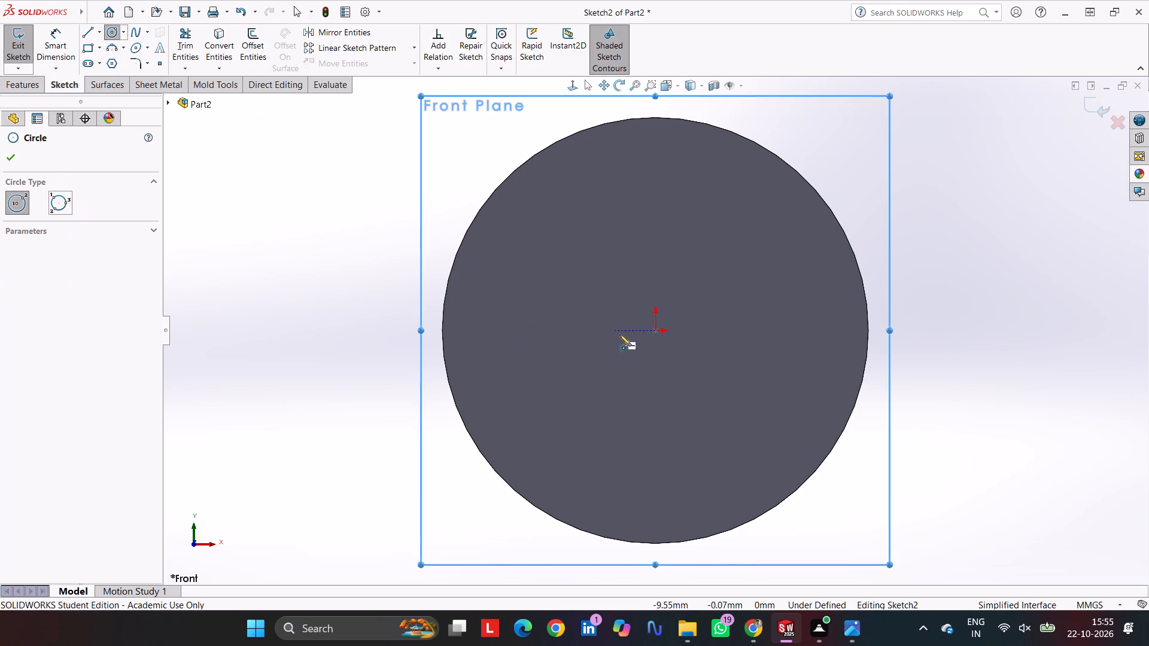
pyautogui.click(655, 330)
pyautogui.click(612, 346)
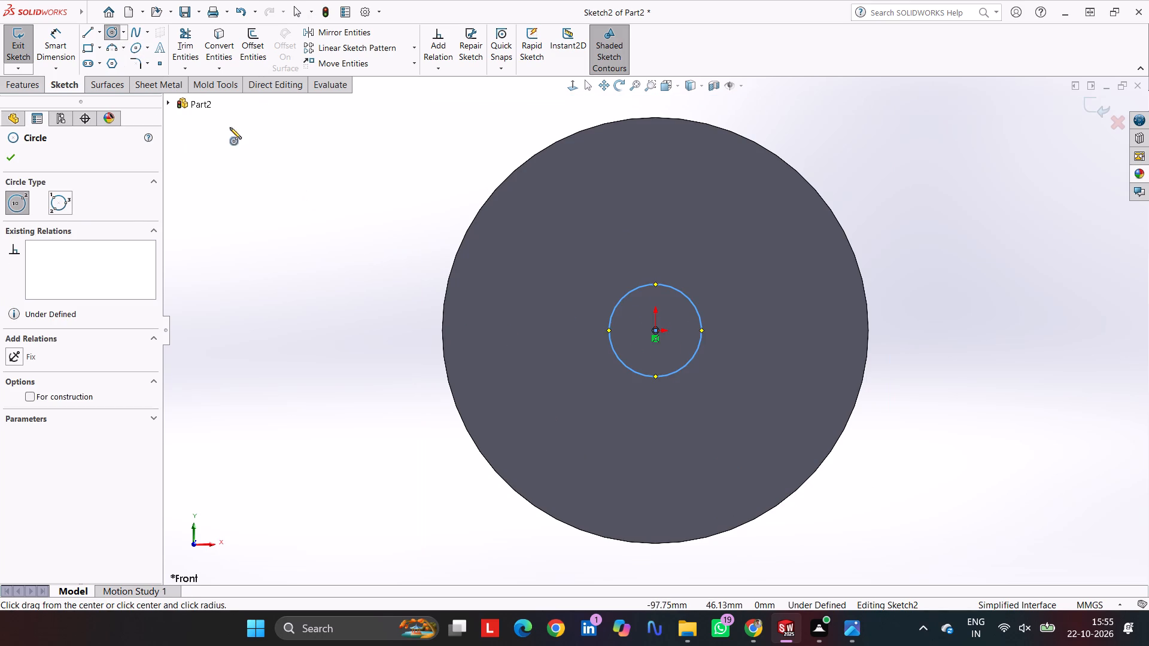
pyautogui.click(60, 30)
pyautogui.click(608, 321)
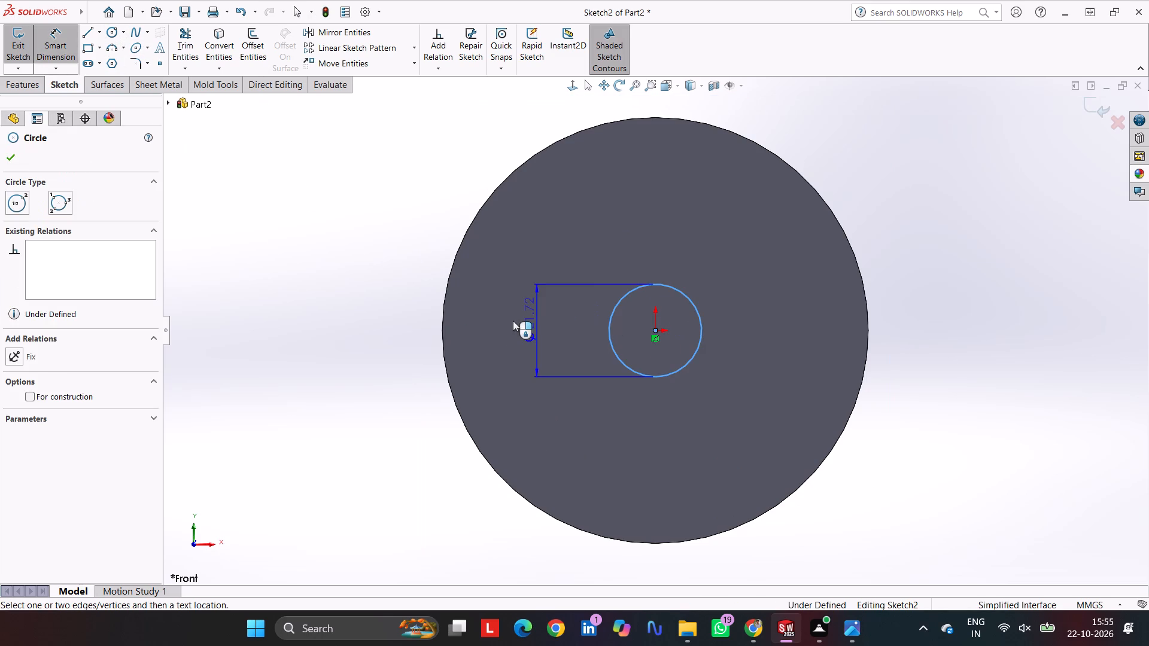
pyautogui.click(521, 319)
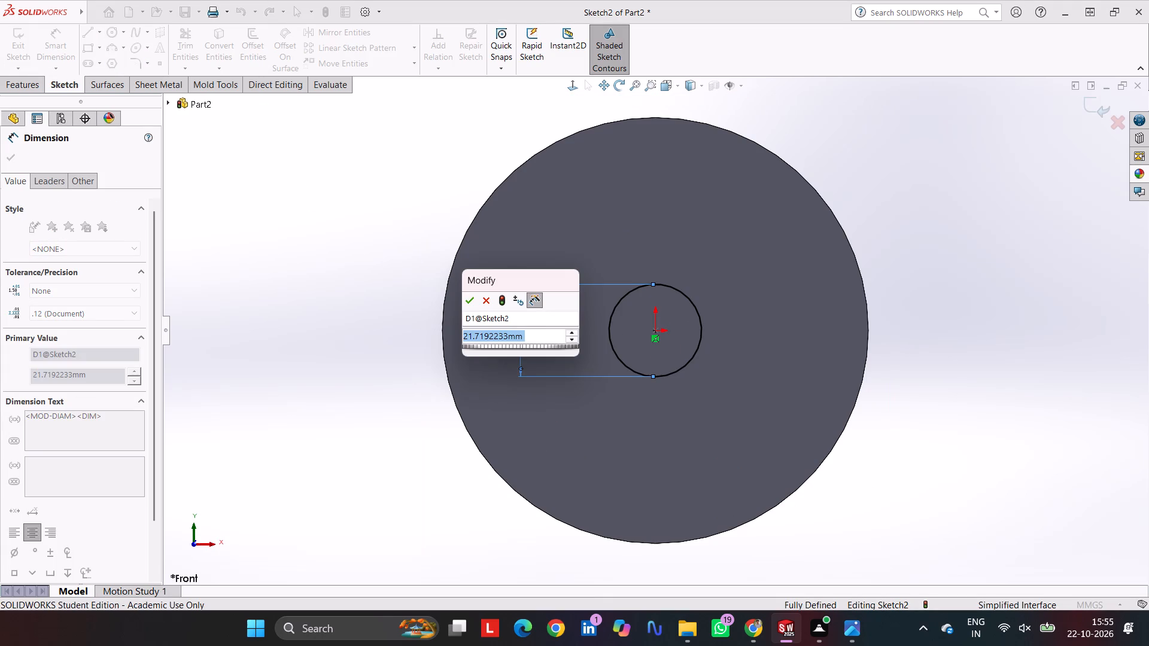
pyautogui.write('20')
pyautogui.press('Return')
# Cut-extrude the 20 mm circle through the disc using Mid Plane with a depth of 40 mm.
pyautogui.click(20, 87)
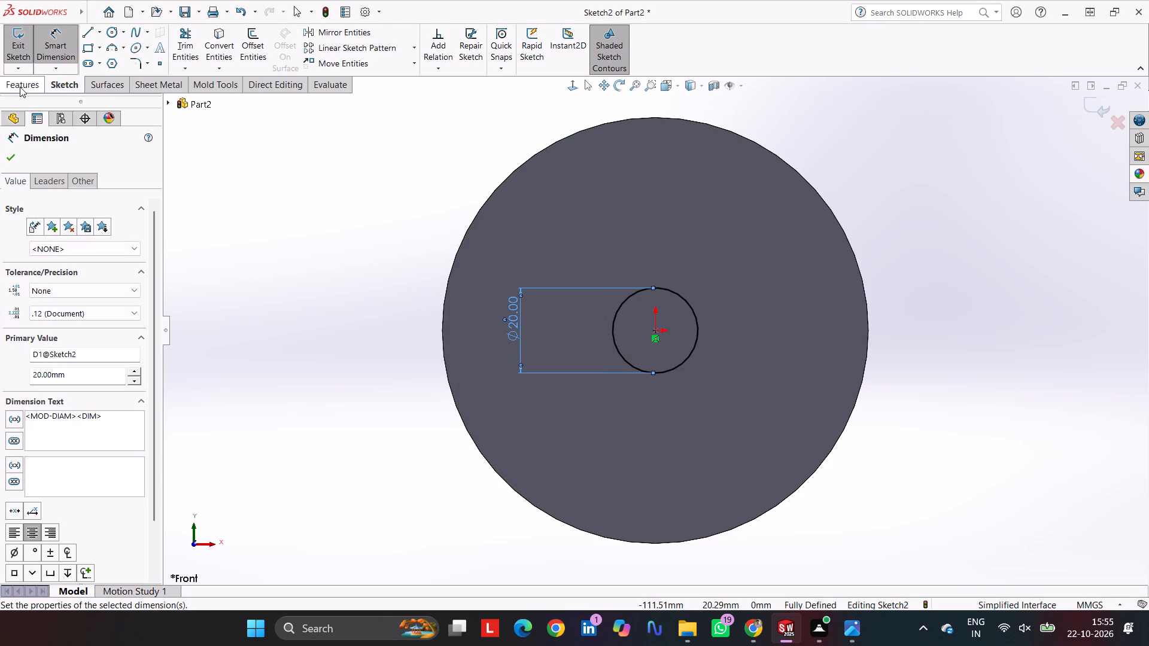
pyautogui.click(214, 38)
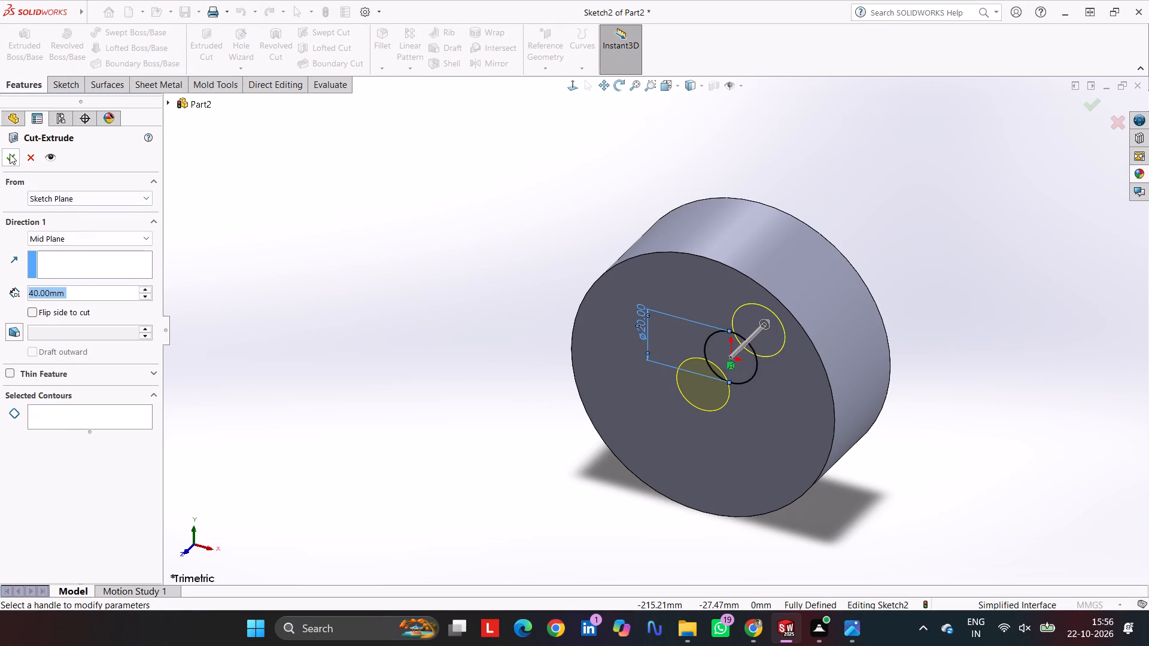
pyautogui.click(10, 154)
pyautogui.click(488, 275)
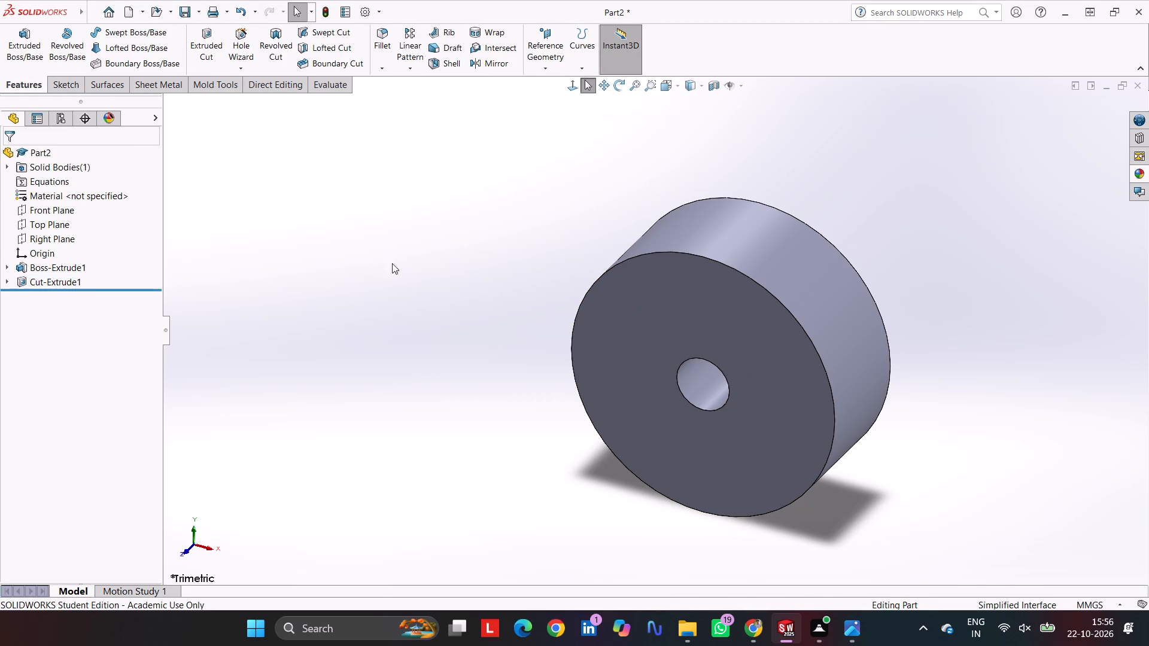
# In another Front Plane sketch, draw a circle centred on the origin and dimension its diameter to 65 mm.
pyautogui.click(58, 82)
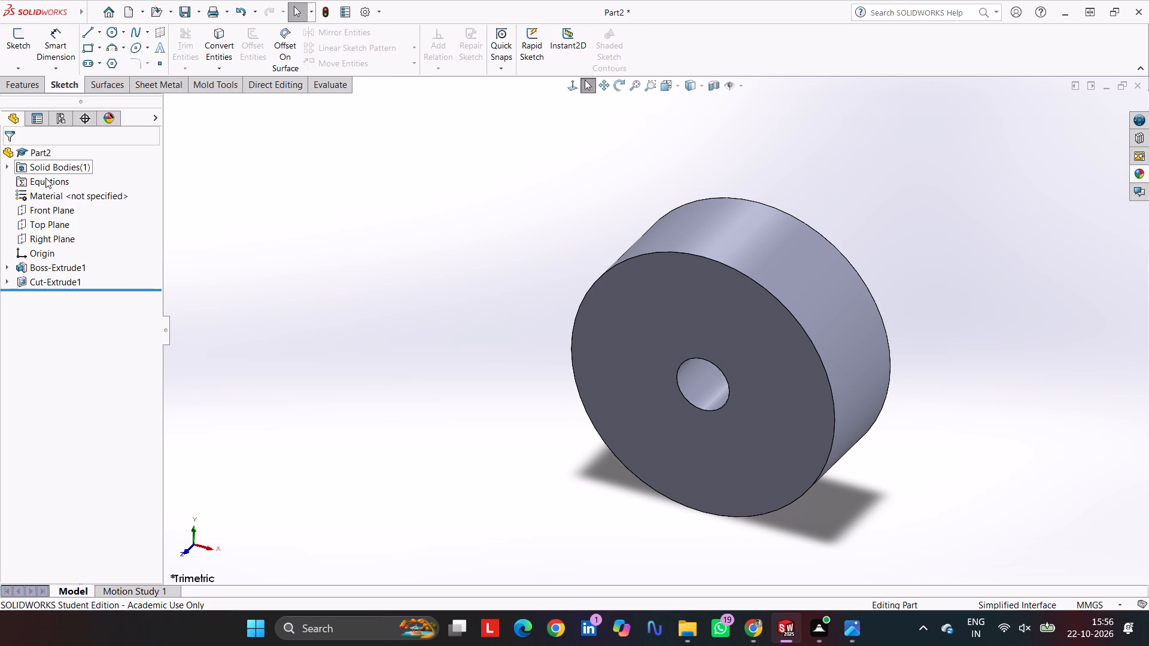
pyautogui.click(67, 212)
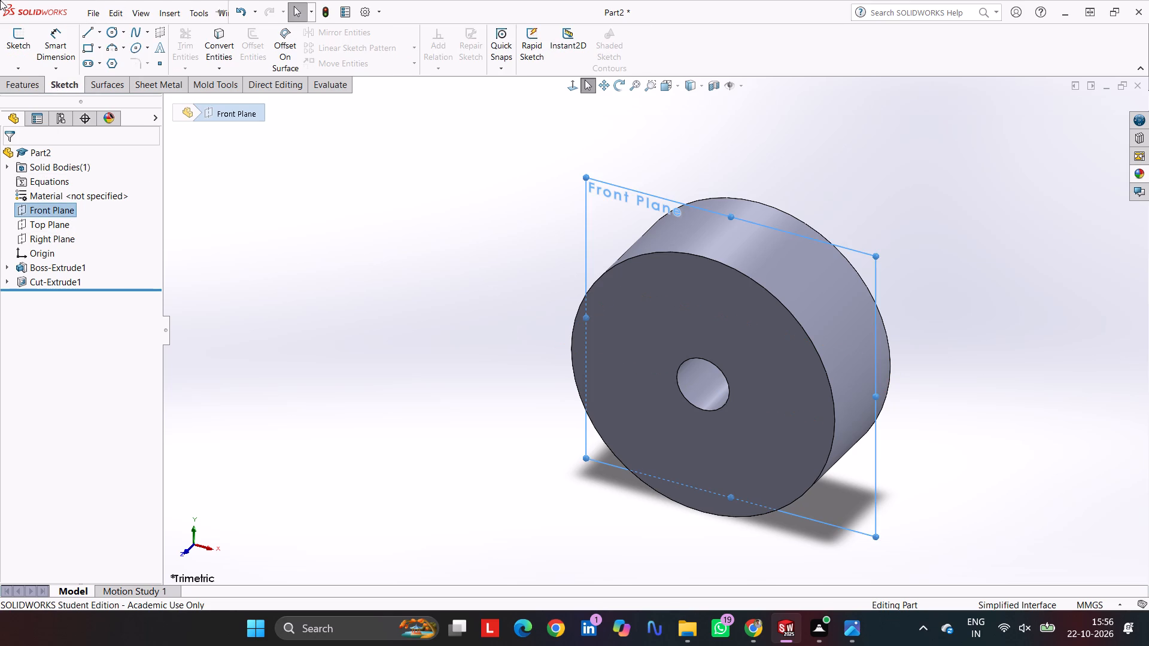
pyautogui.click(28, 35)
pyautogui.click(110, 32)
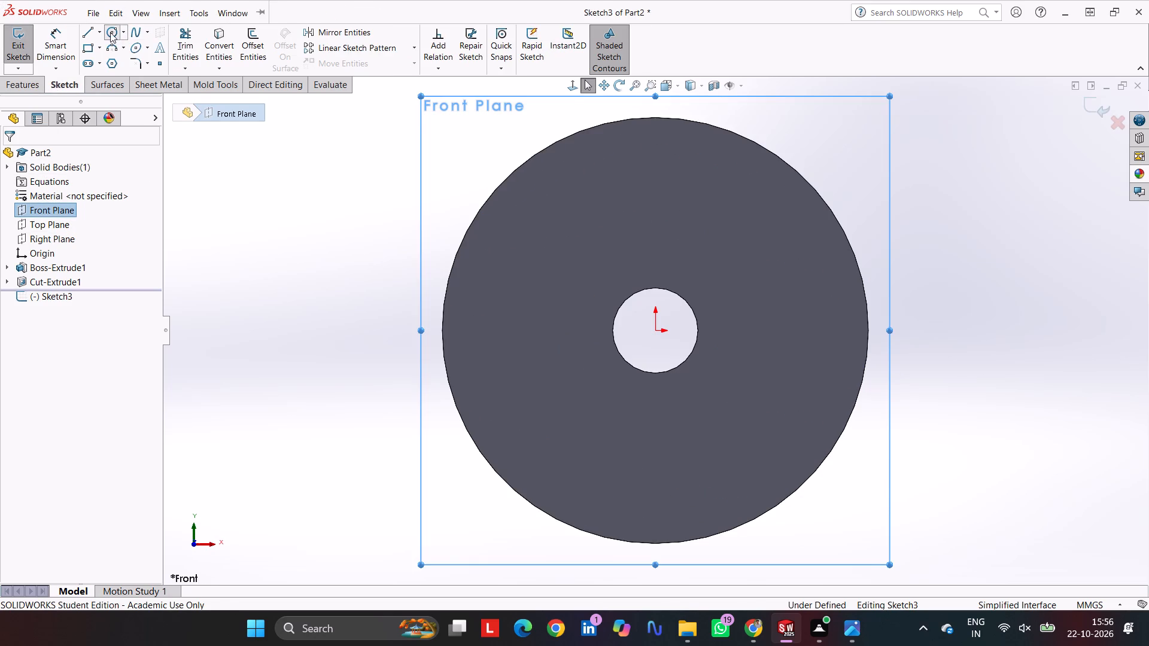
pyautogui.click(656, 332)
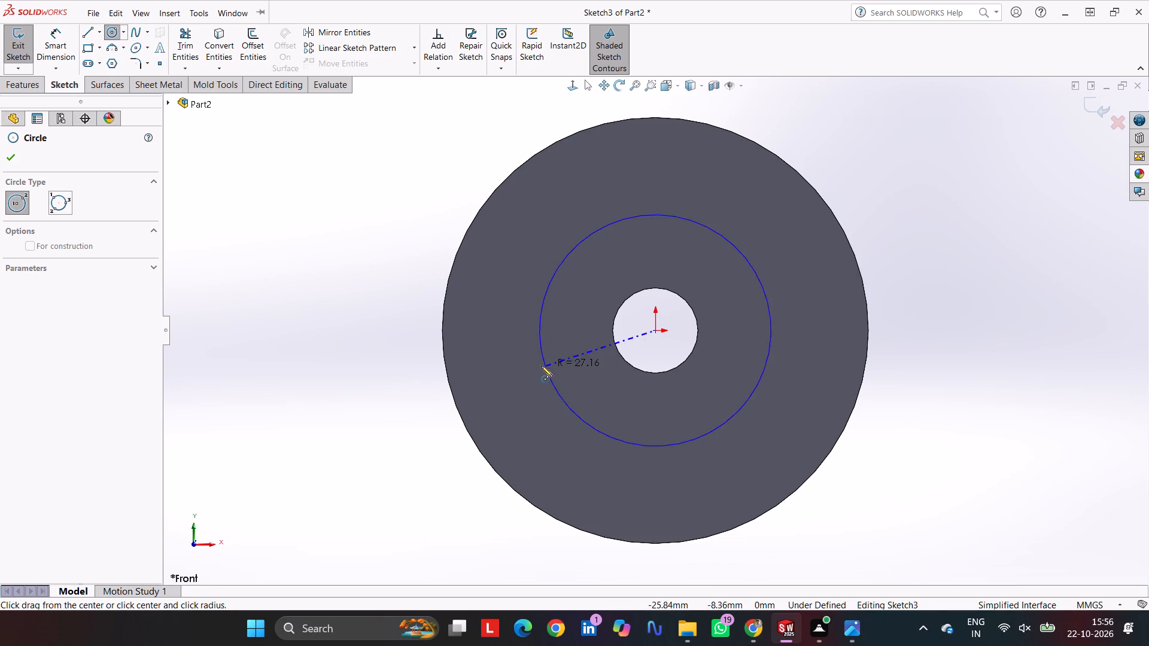
pyautogui.click(495, 370)
pyautogui.click(63, 45)
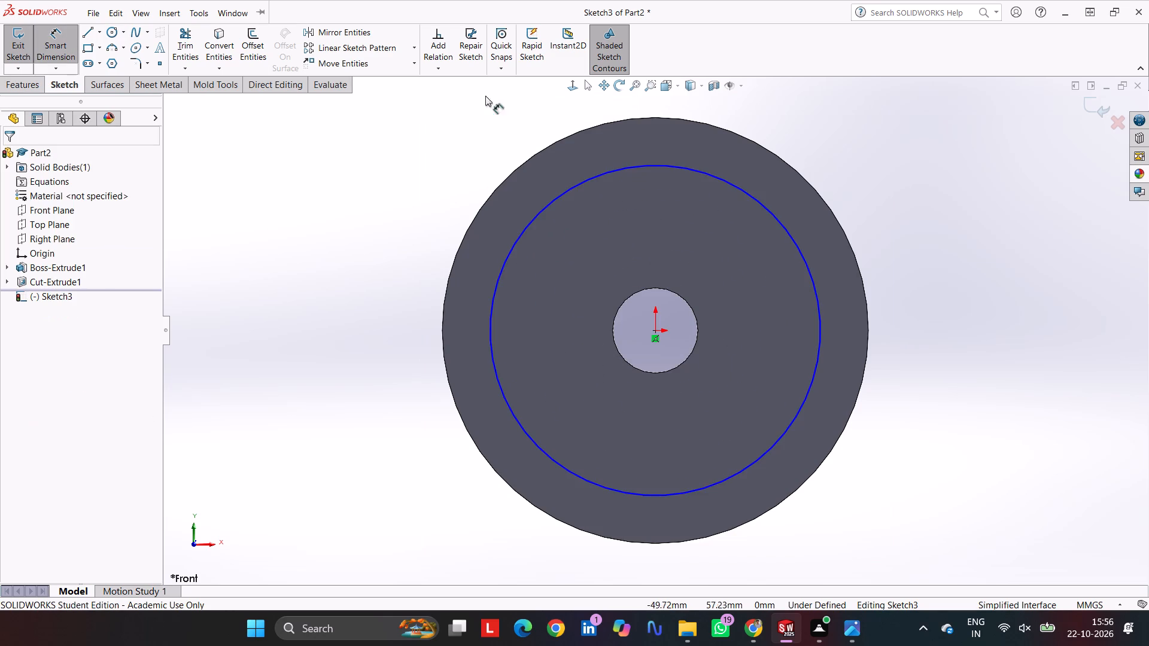
pyautogui.click(646, 167)
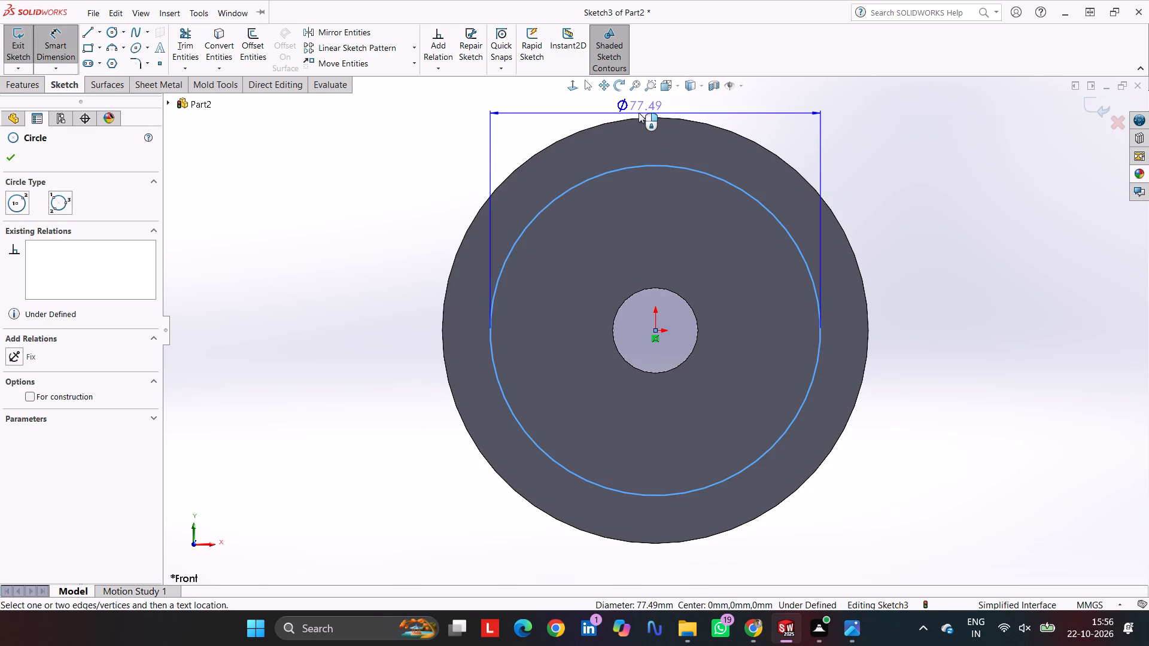
pyautogui.click(640, 111)
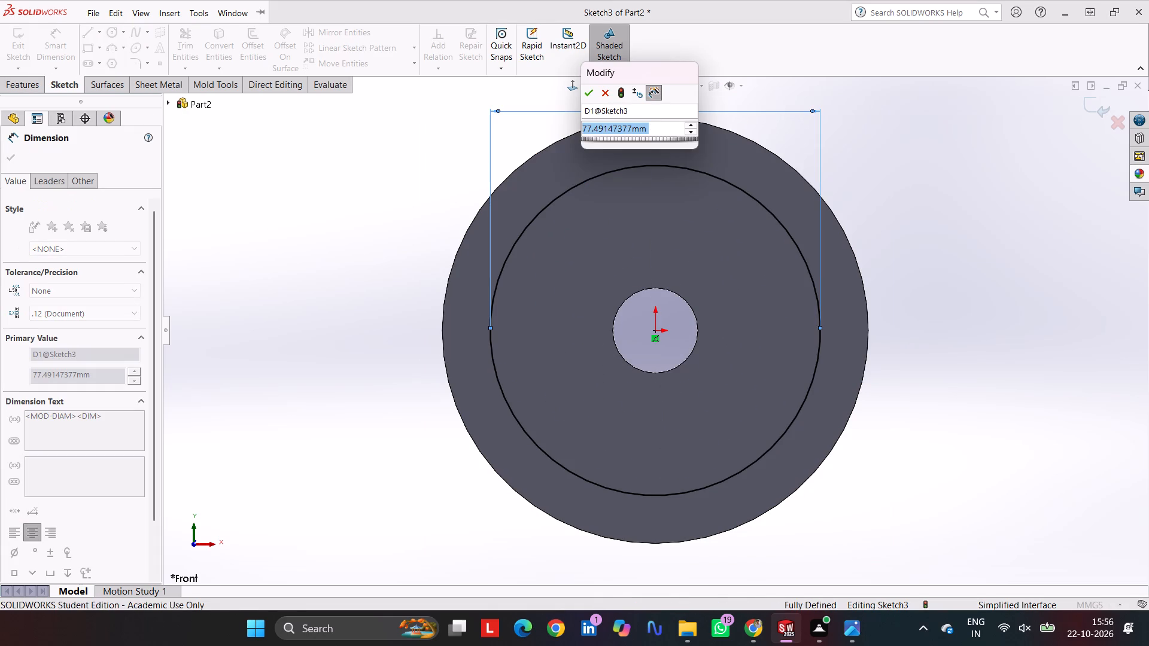
pyautogui.write('65')
pyautogui.press('Return')
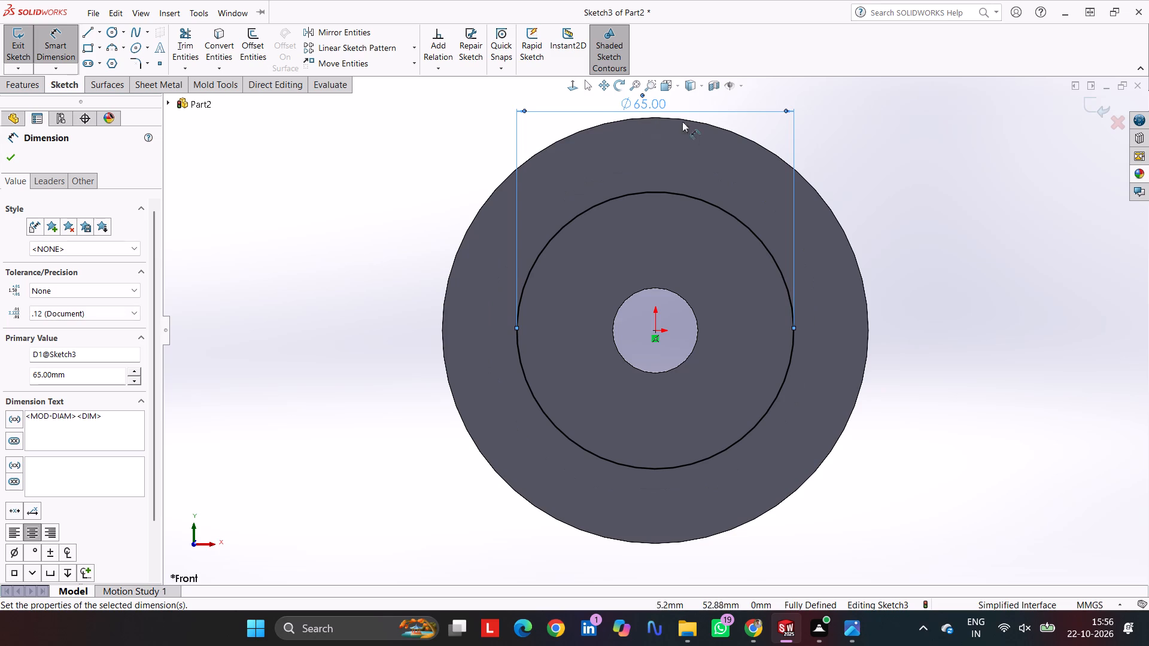
pyautogui.click(11, 157)
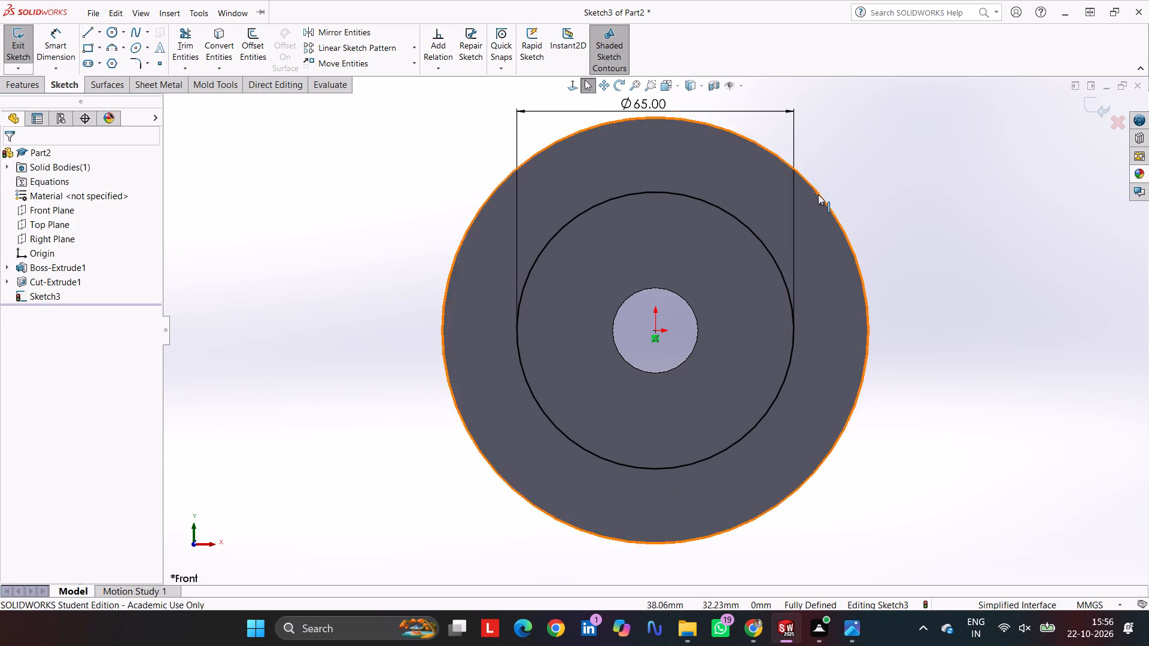
# Convert the 65 mm circle to construction geometry.
pyautogui.click(699, 197)
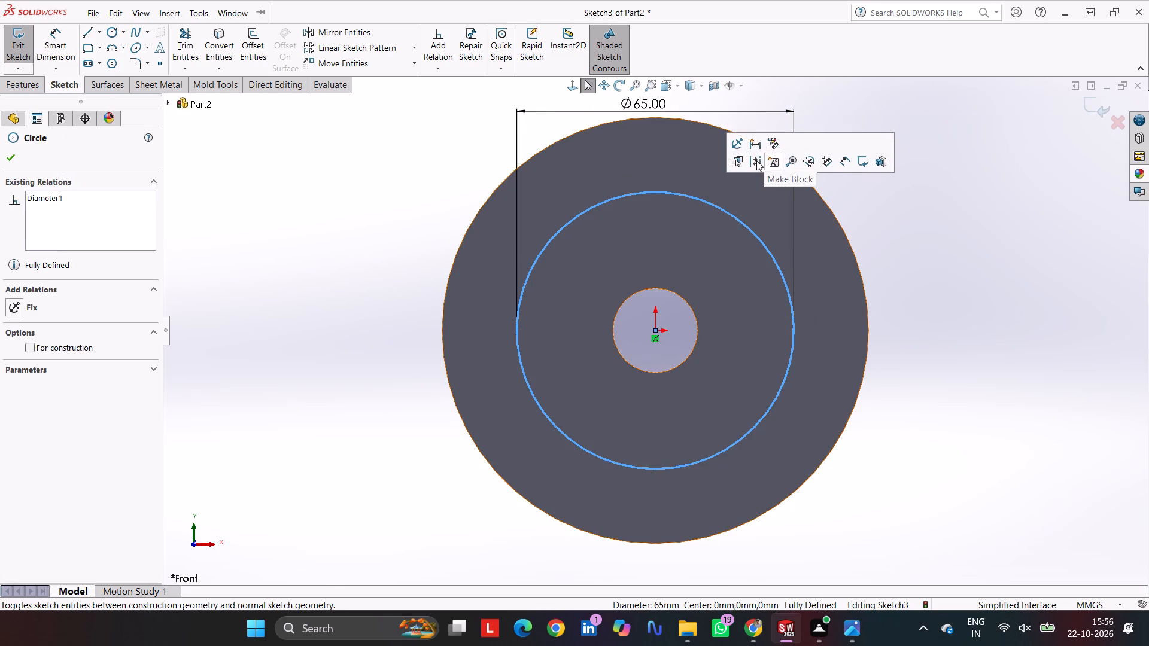
pyautogui.click(756, 160)
pyautogui.click(955, 215)
pyautogui.click(741, 224)
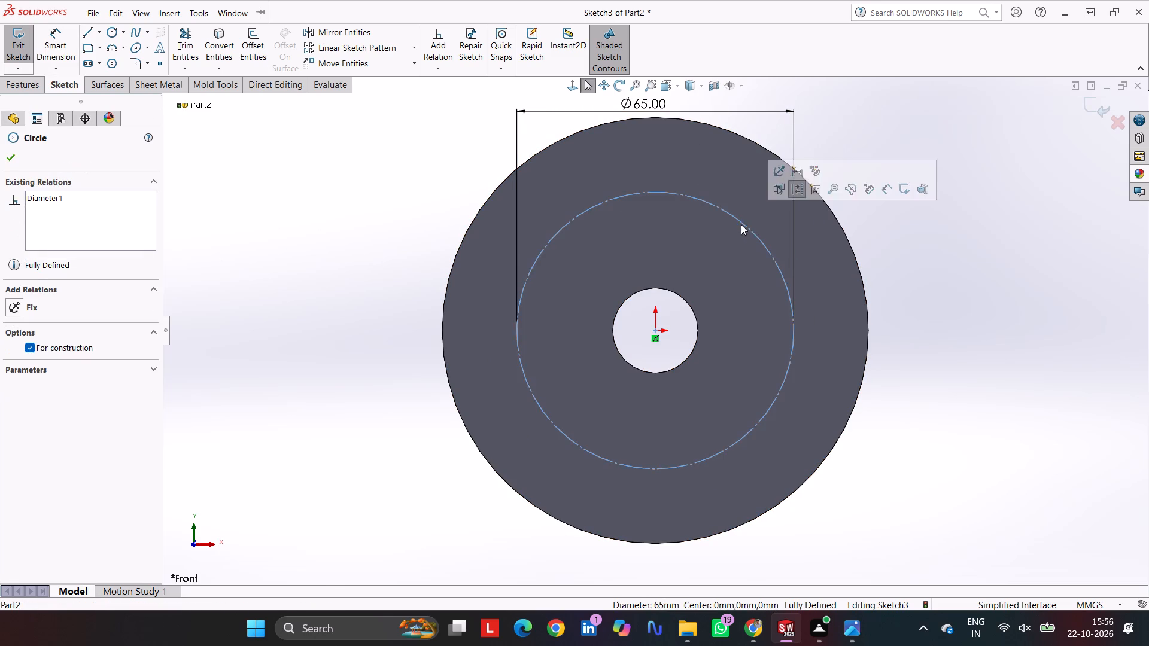
pyautogui.click(939, 270)
pyautogui.click(770, 258)
pyautogui.click(998, 254)
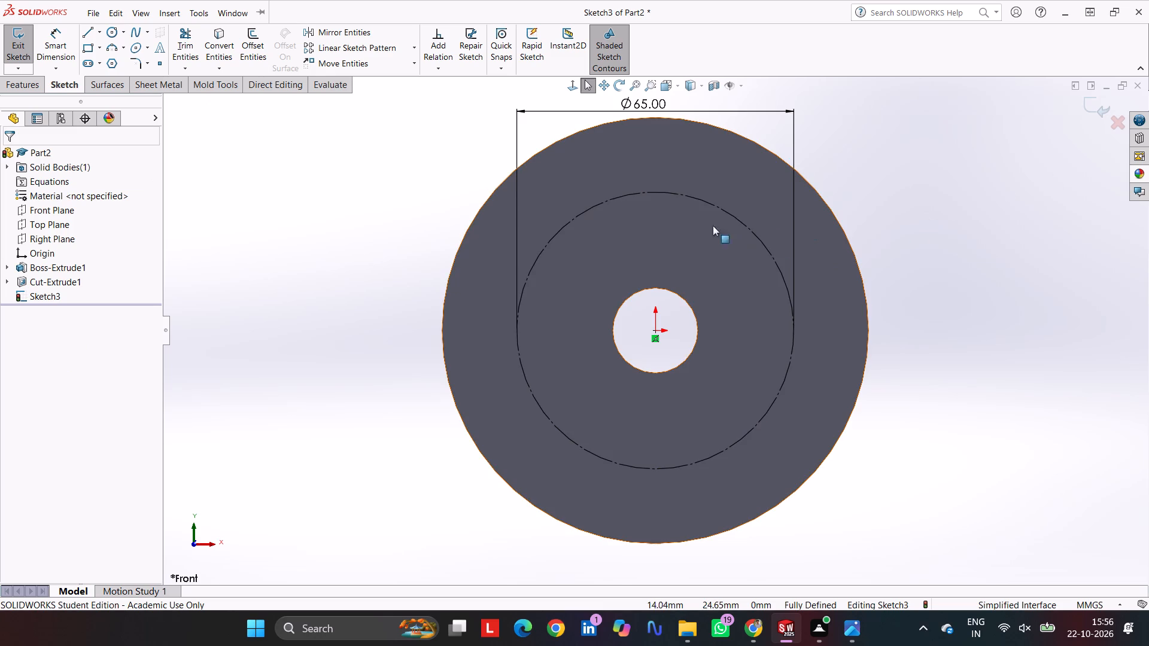
# Draw a vertical, infinite-length construction line through the origin.
pyautogui.click(86, 32)
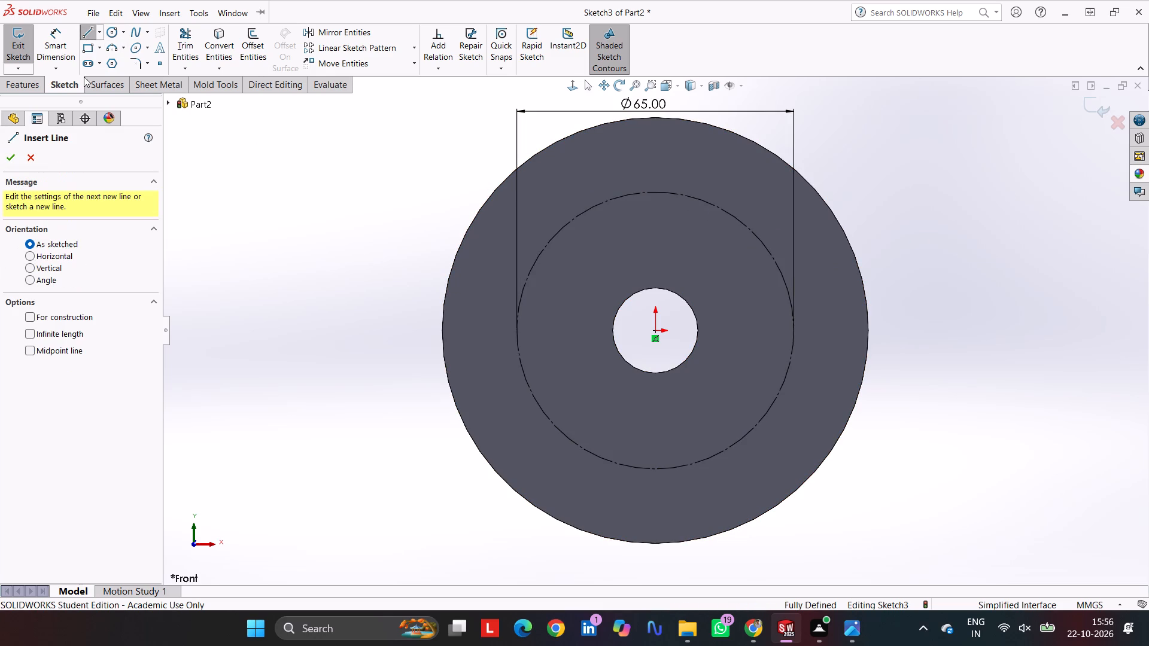
pyautogui.click(46, 271)
pyautogui.click(63, 334)
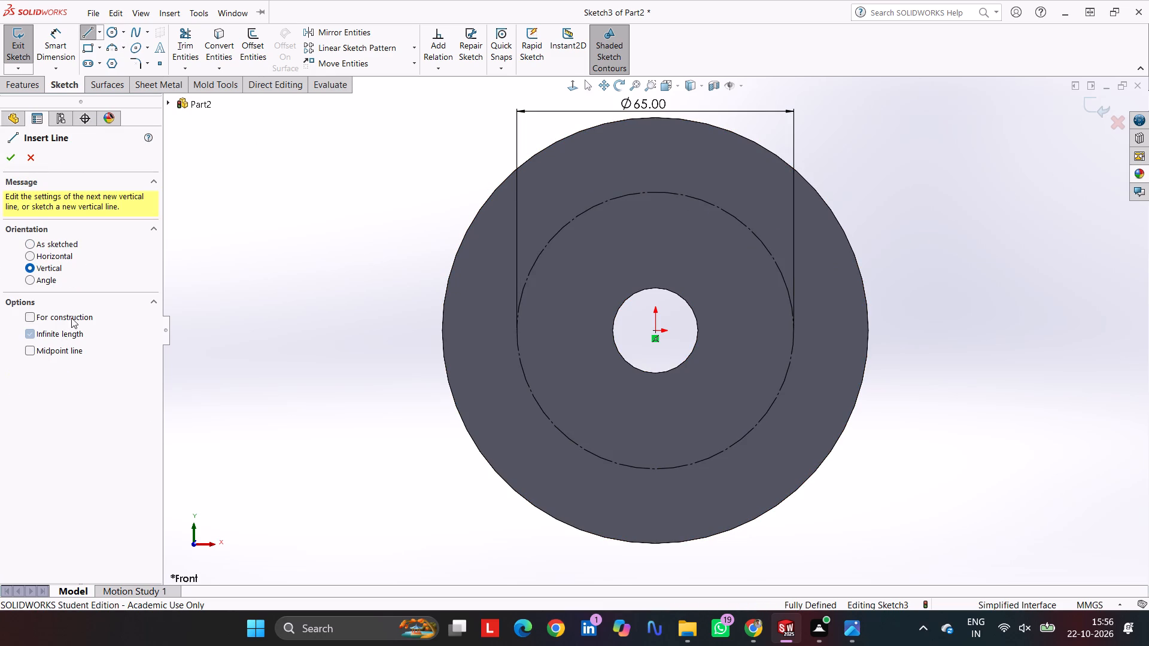
pyautogui.click(74, 319)
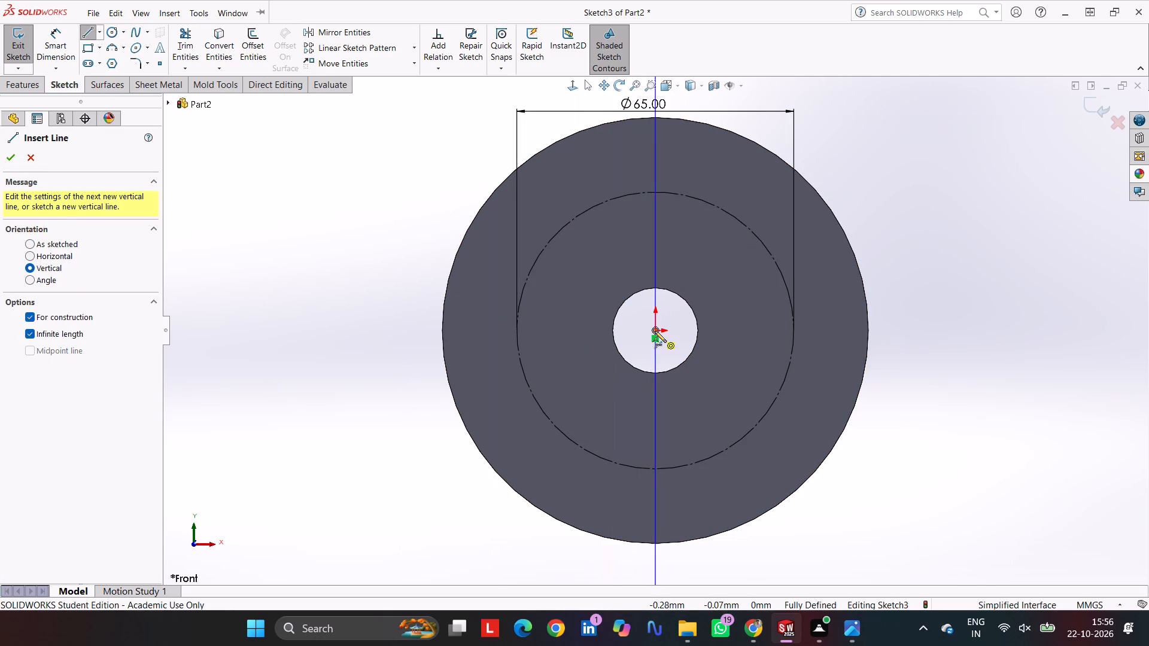
pyautogui.click(656, 331)
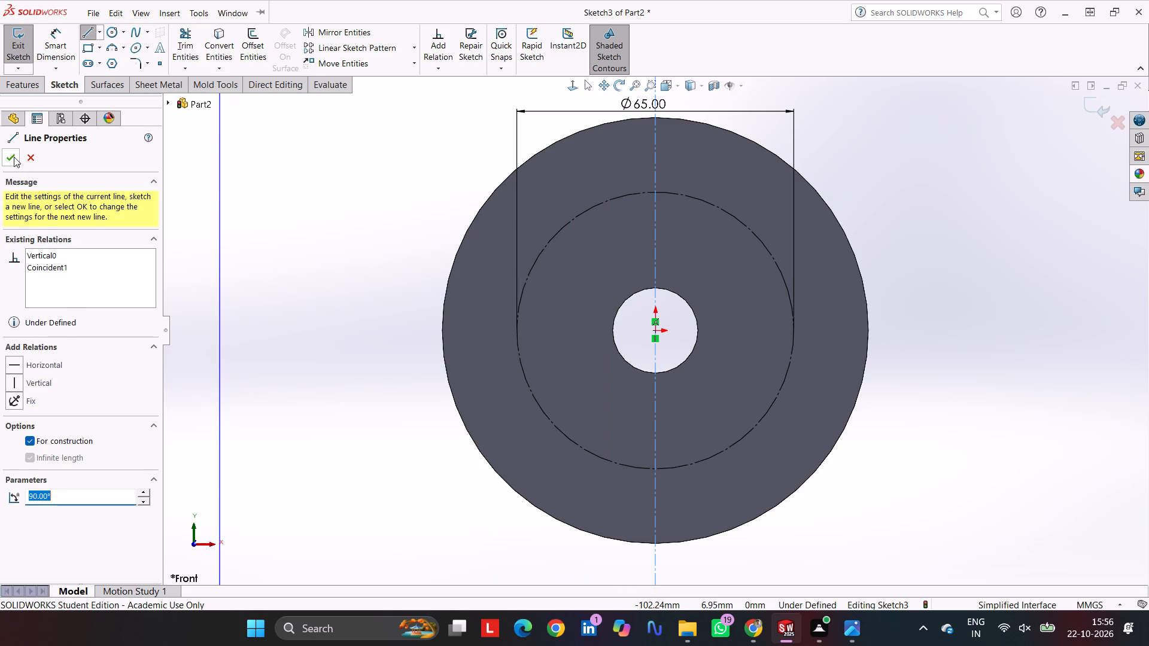
pyautogui.click(14, 157)
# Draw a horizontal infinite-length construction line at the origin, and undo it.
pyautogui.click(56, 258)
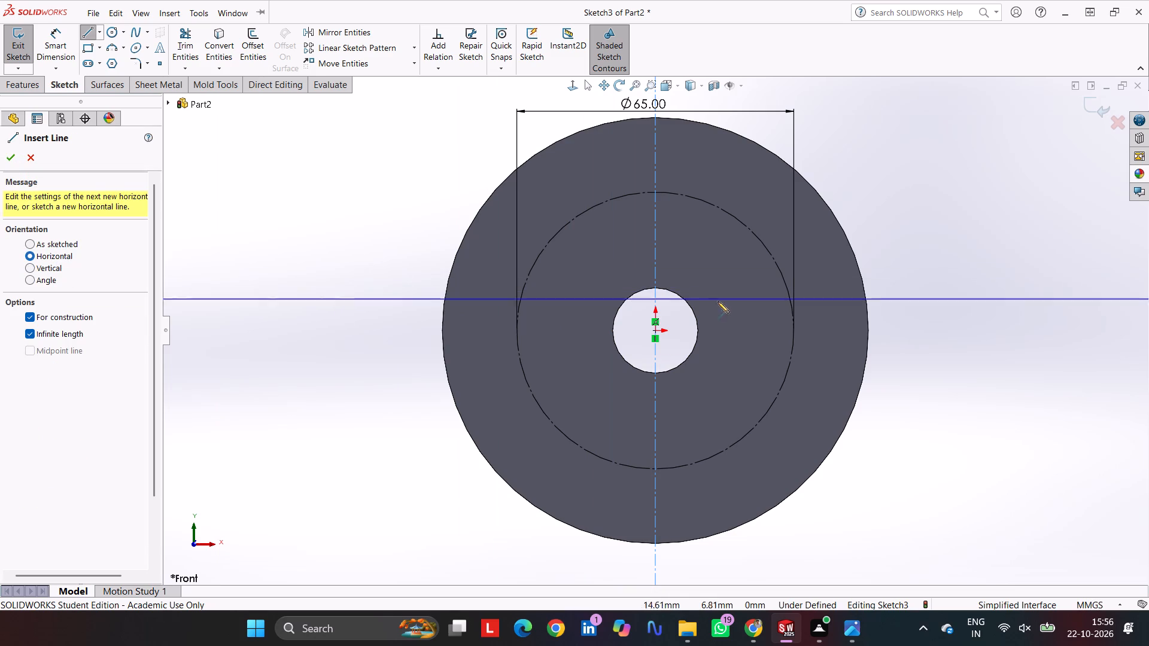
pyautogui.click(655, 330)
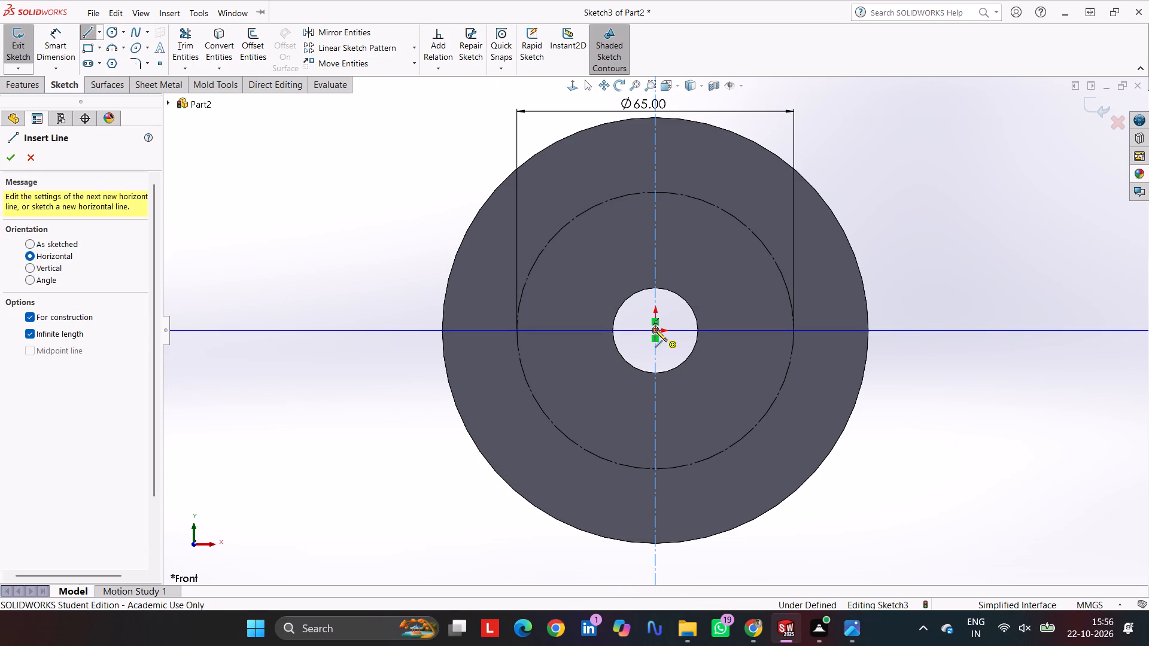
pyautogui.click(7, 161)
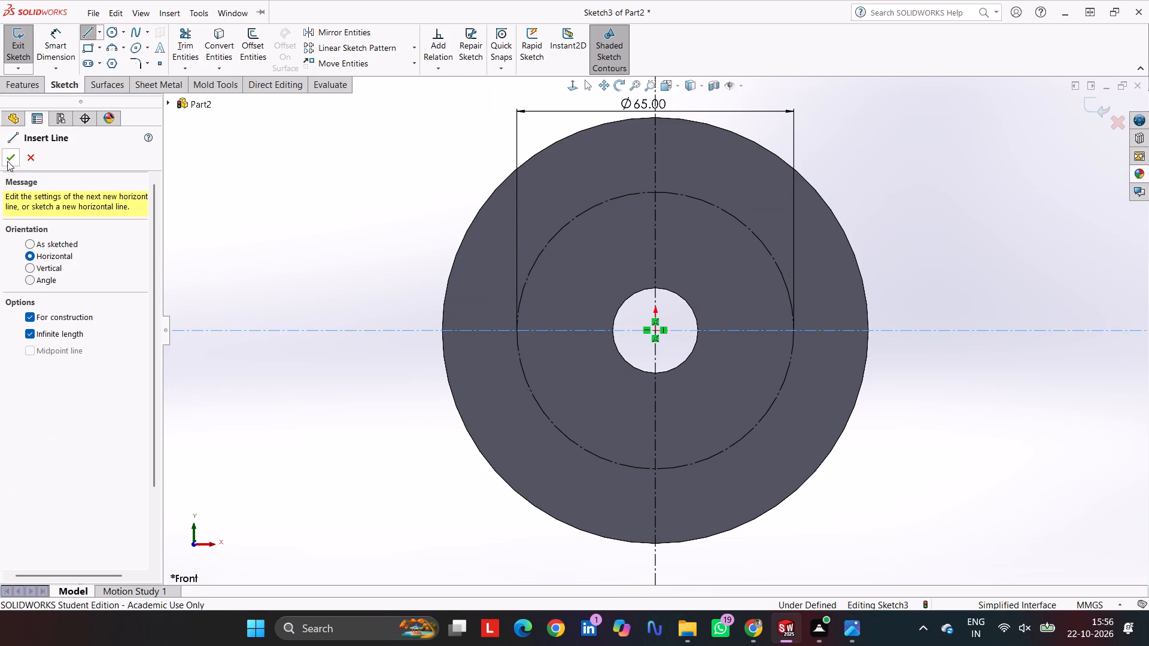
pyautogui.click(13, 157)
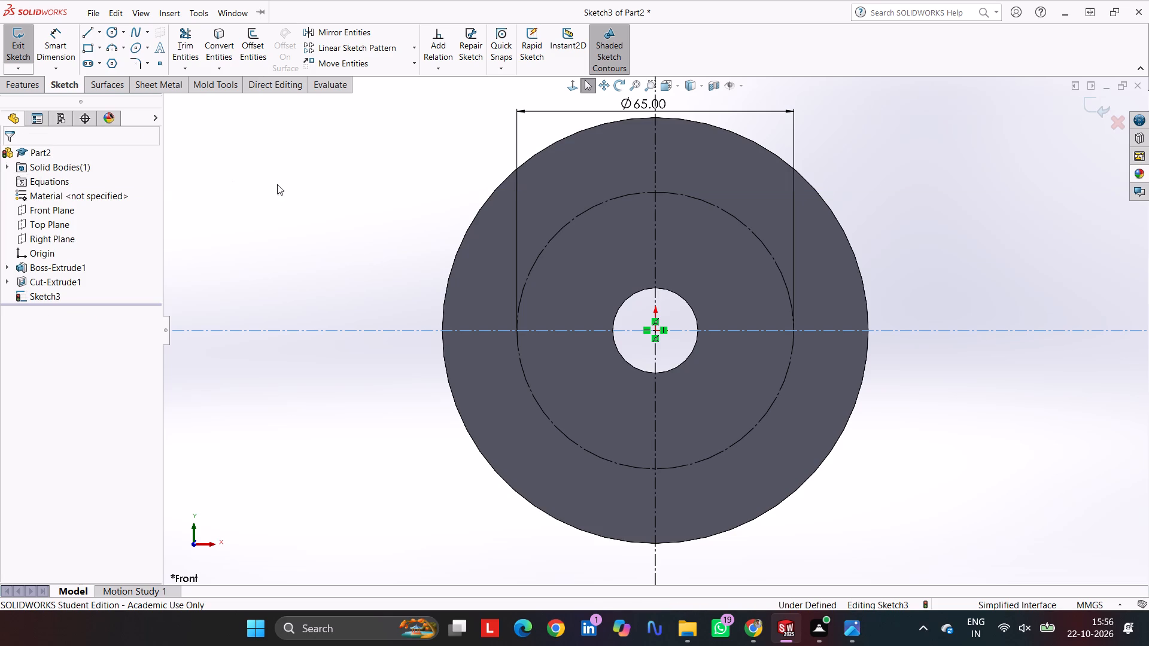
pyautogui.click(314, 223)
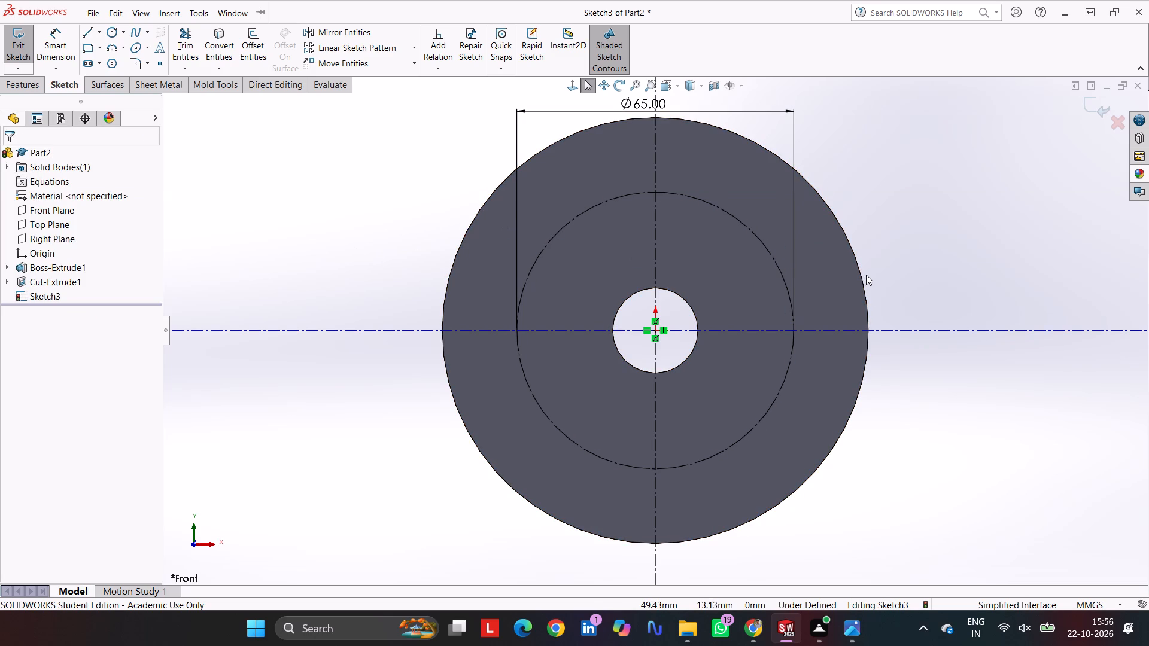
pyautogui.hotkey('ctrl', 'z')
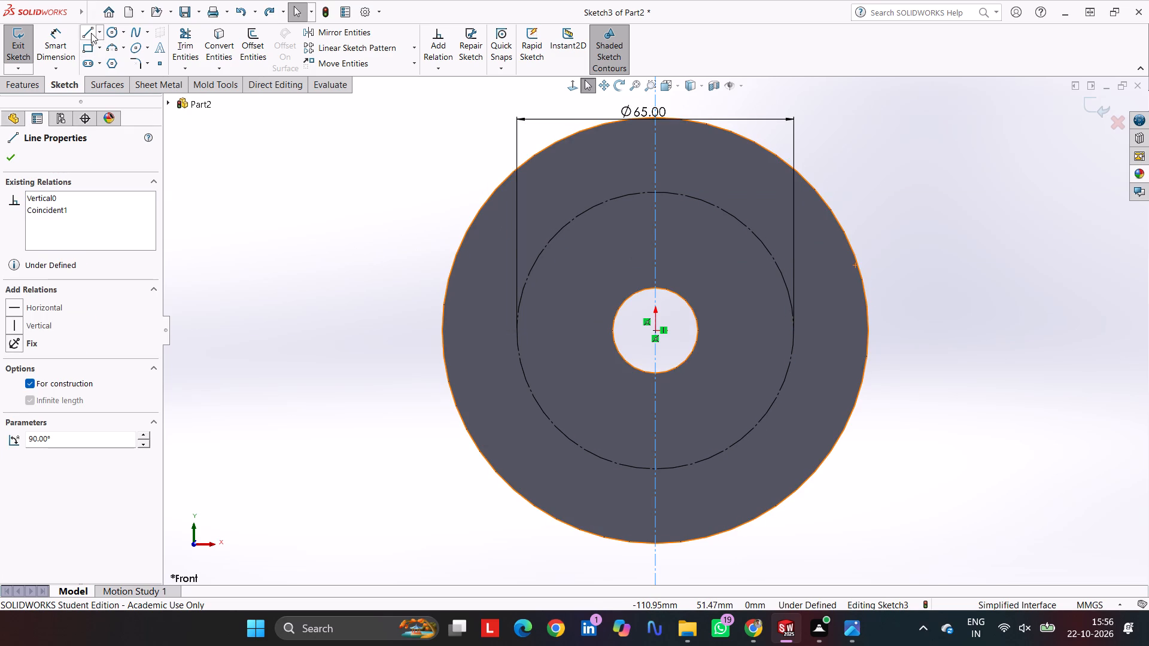
# Draw a horizontal, infinite-length construction line coincident with the origin.
pyautogui.click(91, 33)
pyautogui.click(35, 260)
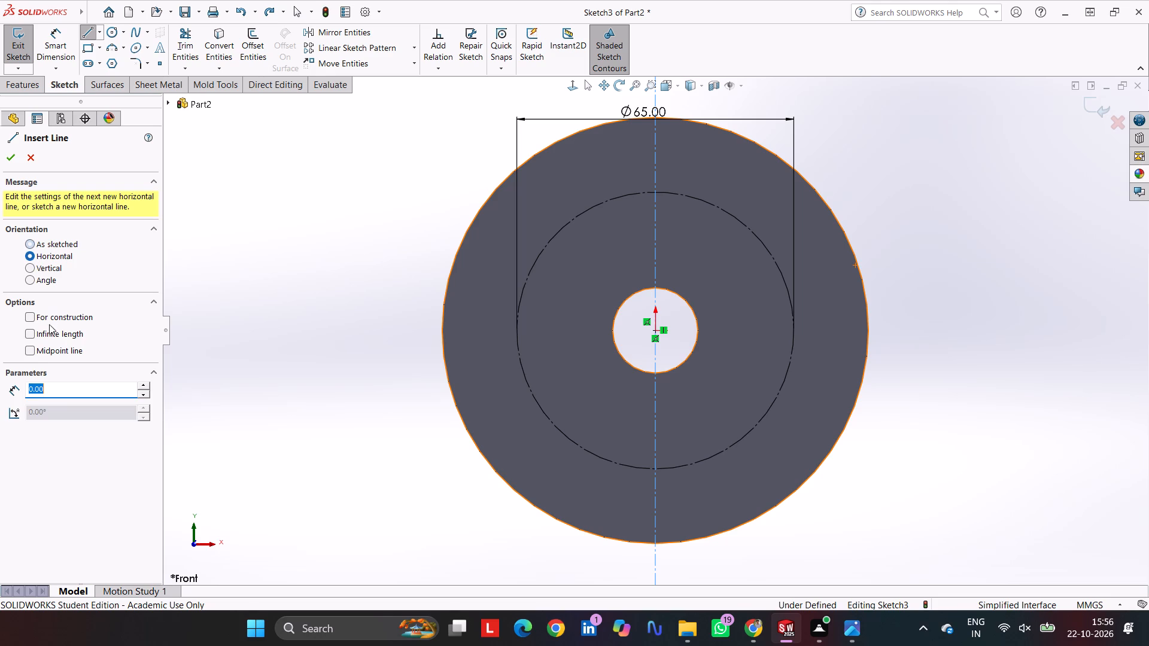
pyautogui.click(51, 337)
pyautogui.click(54, 311)
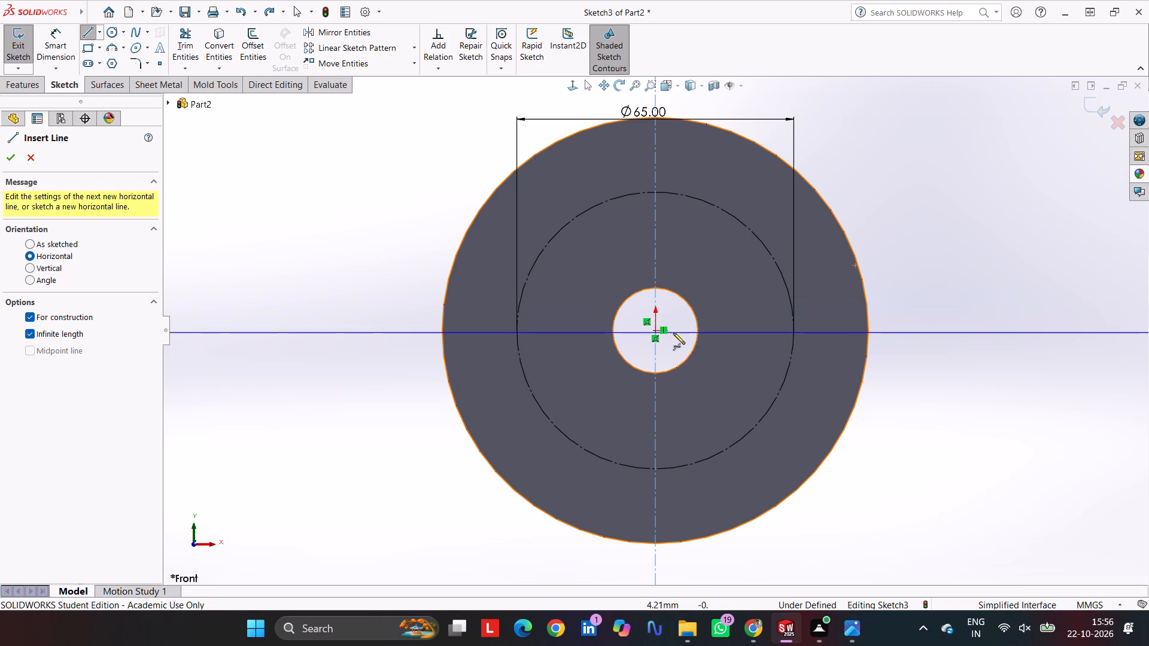
pyautogui.click(655, 332)
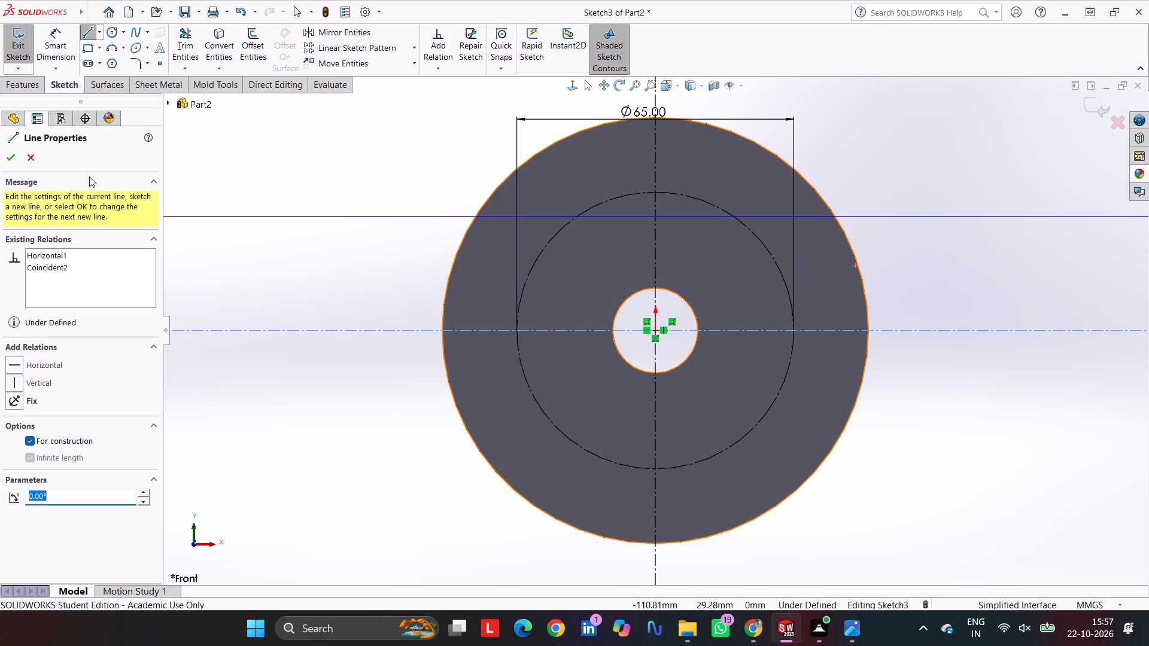
pyautogui.doubleClick(4, 156)
pyautogui.click(389, 227)
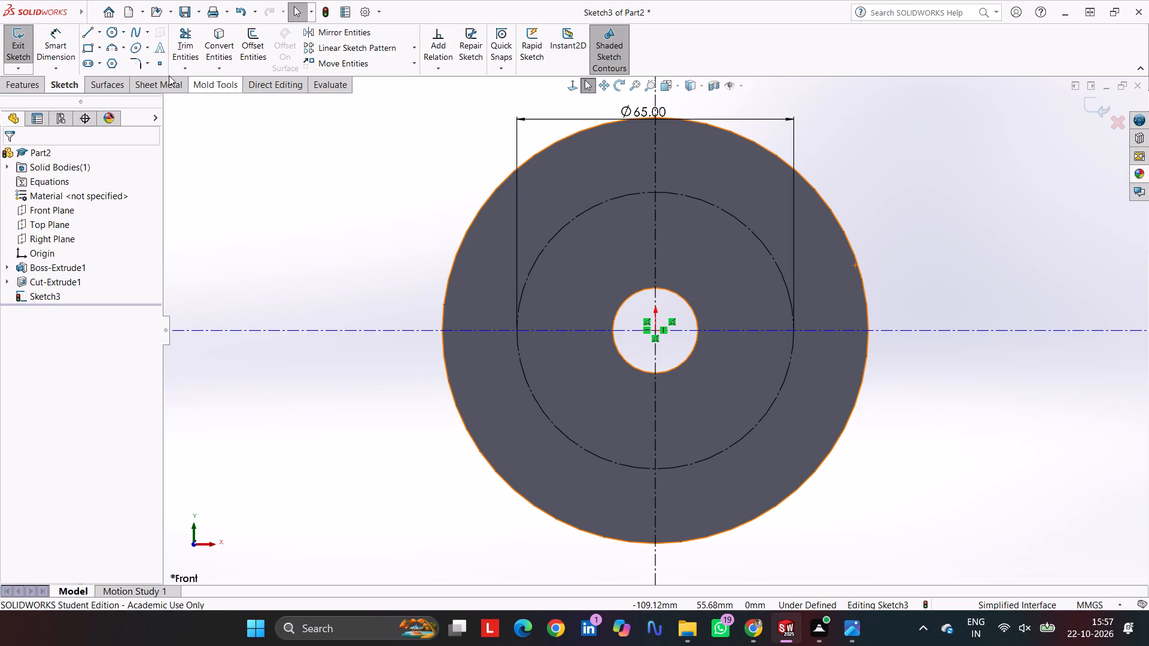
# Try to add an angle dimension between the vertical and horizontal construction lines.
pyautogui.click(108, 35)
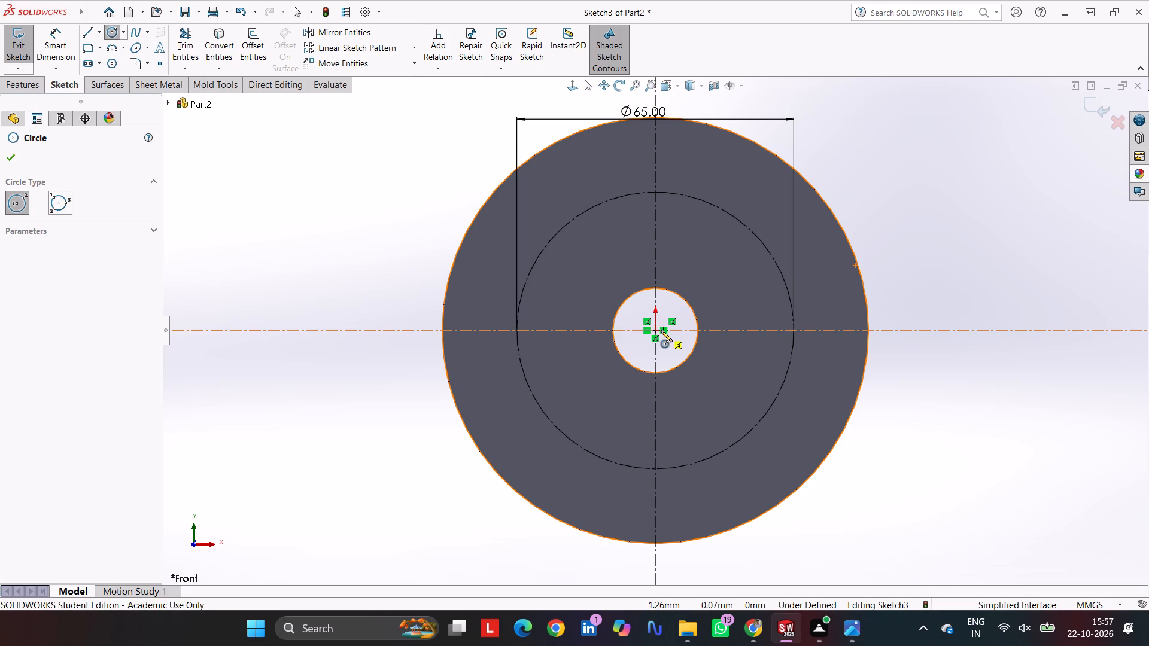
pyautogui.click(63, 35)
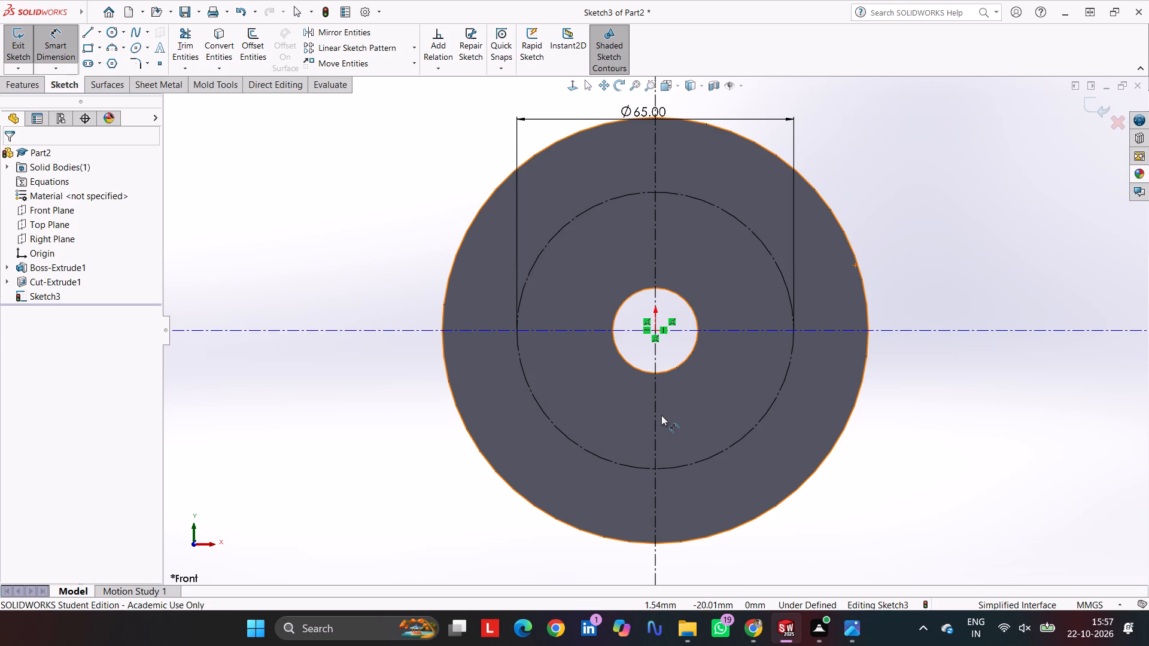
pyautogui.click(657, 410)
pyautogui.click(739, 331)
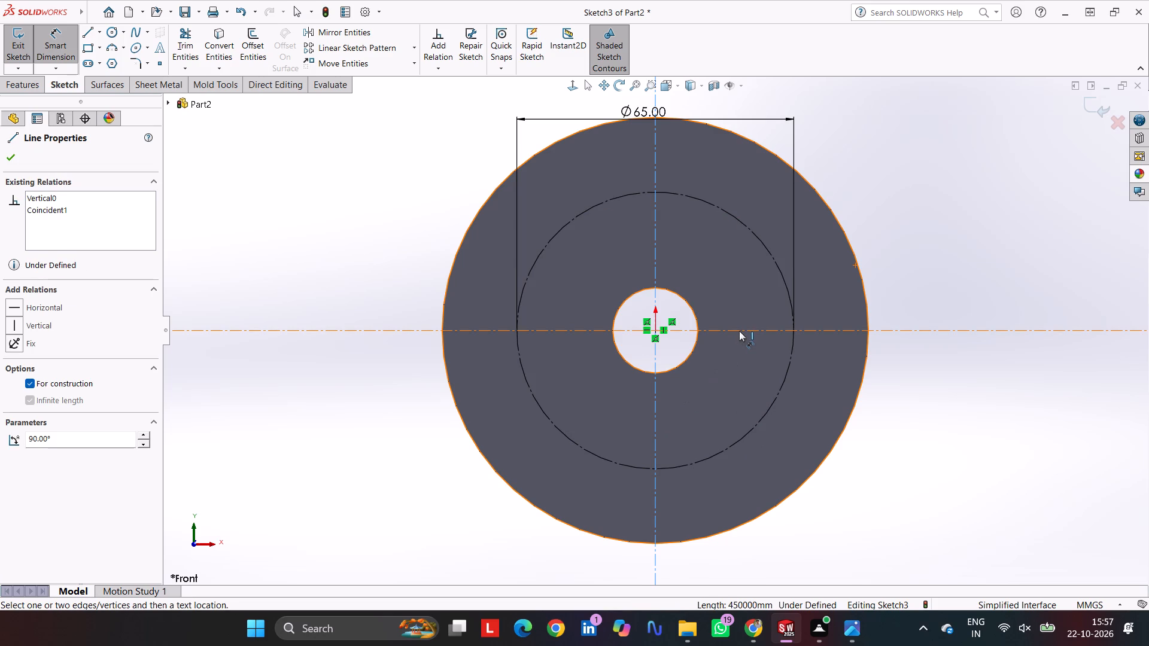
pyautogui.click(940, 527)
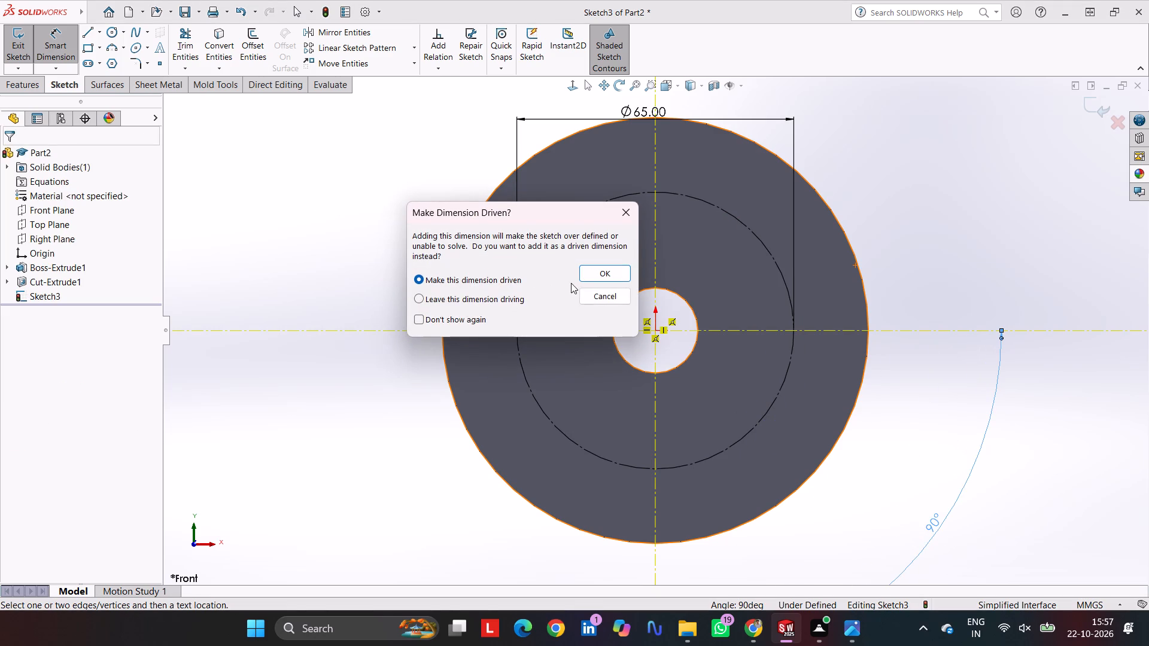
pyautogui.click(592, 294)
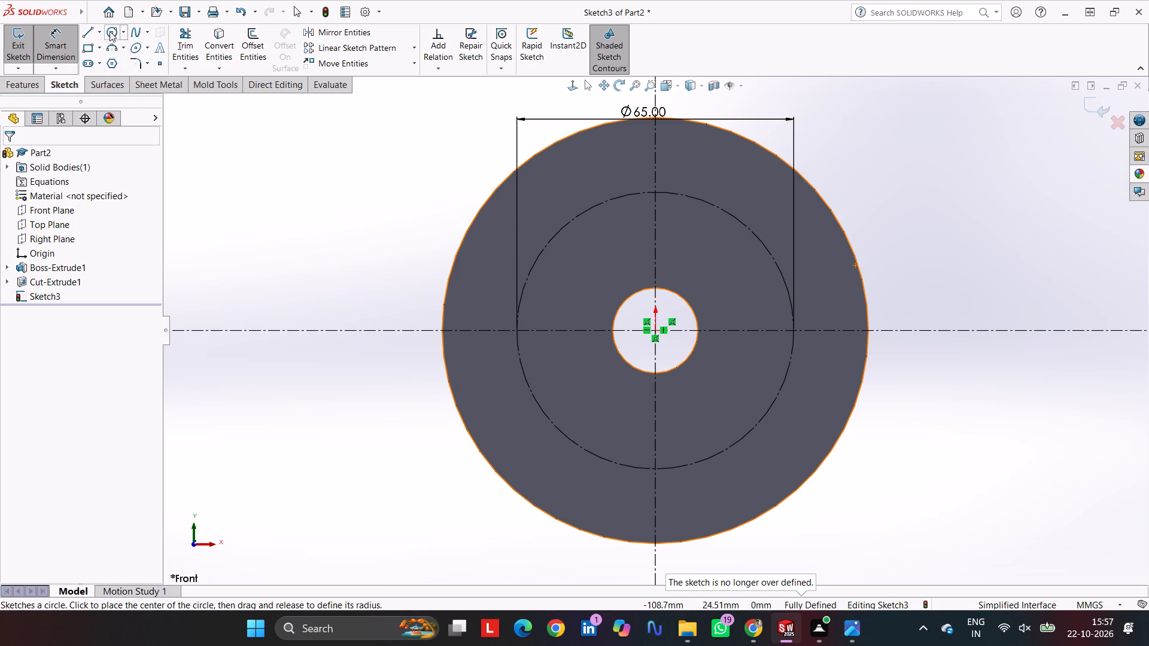
# Trim the vertical construction line above the 65 mm construction circle using Power trim.
pyautogui.click(181, 36)
pyautogui.moveTo(631, 153); pyautogui.dragTo(649, 157)
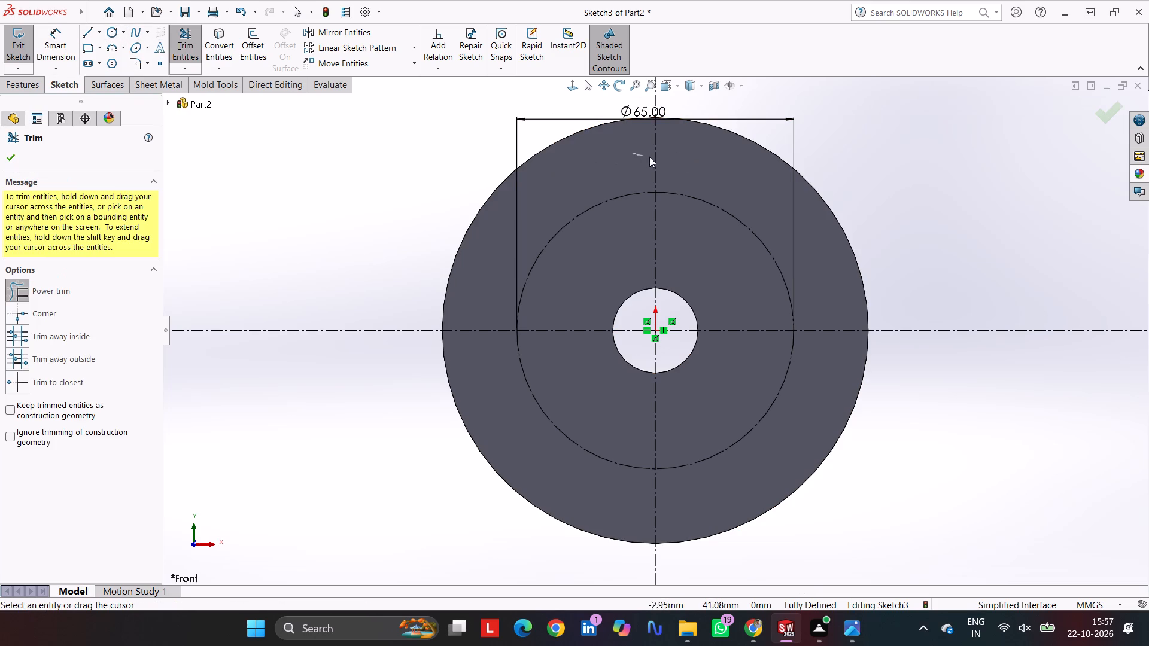
pyautogui.moveTo(649, 157); pyautogui.dragTo(664, 159)
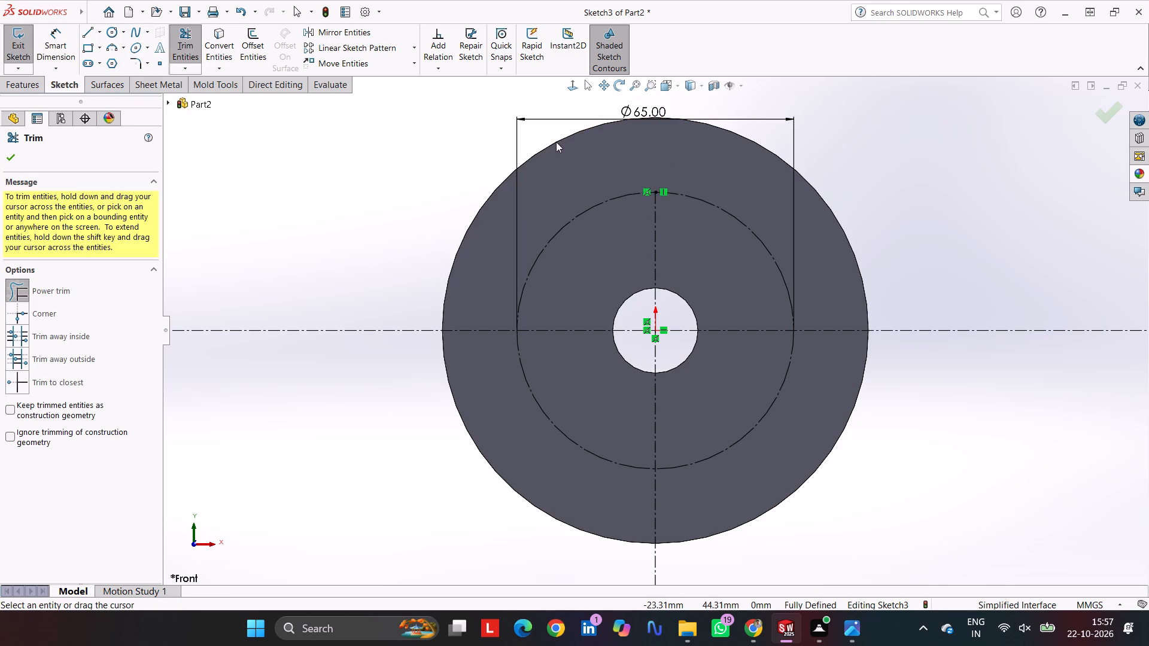
# Draw a circle centred where the vertical construction line meets the top of the 65 mm circle, and dimension its diameter to 15 mm.
pyautogui.click(109, 35)
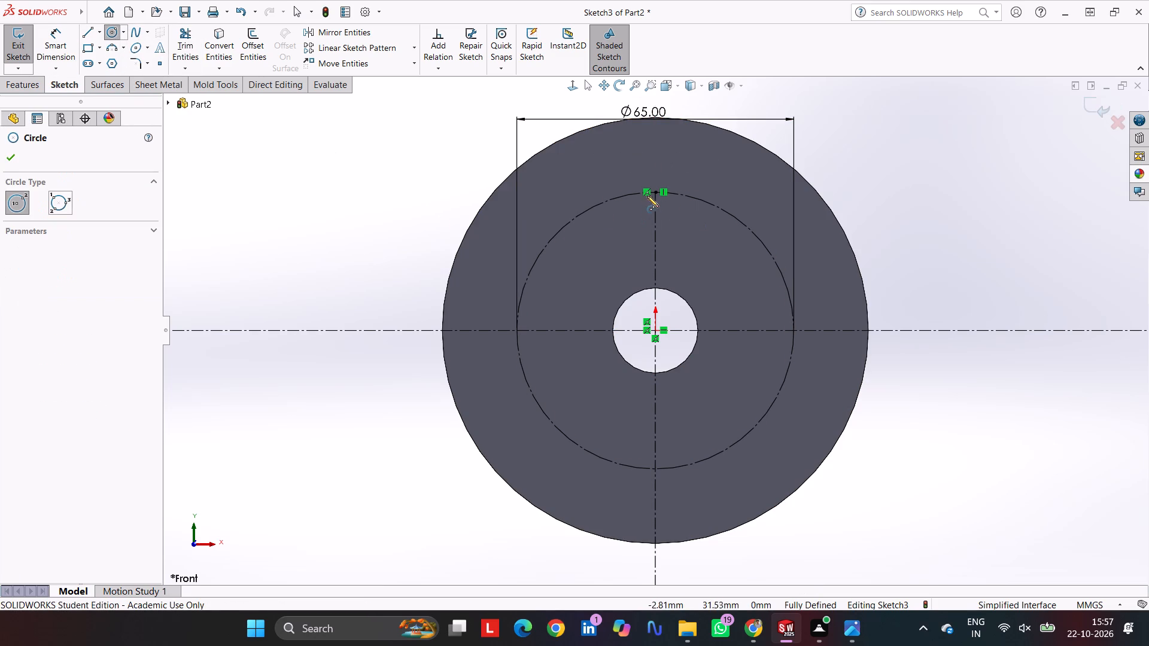
pyautogui.click(653, 194)
pyautogui.click(641, 218)
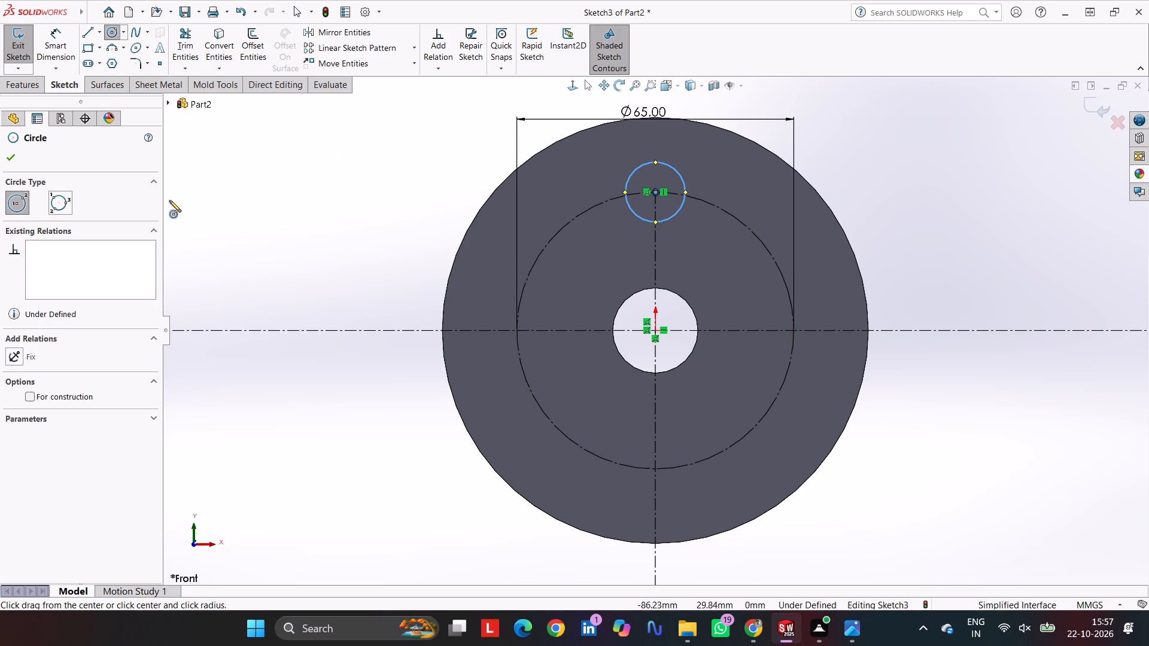
pyautogui.click(60, 32)
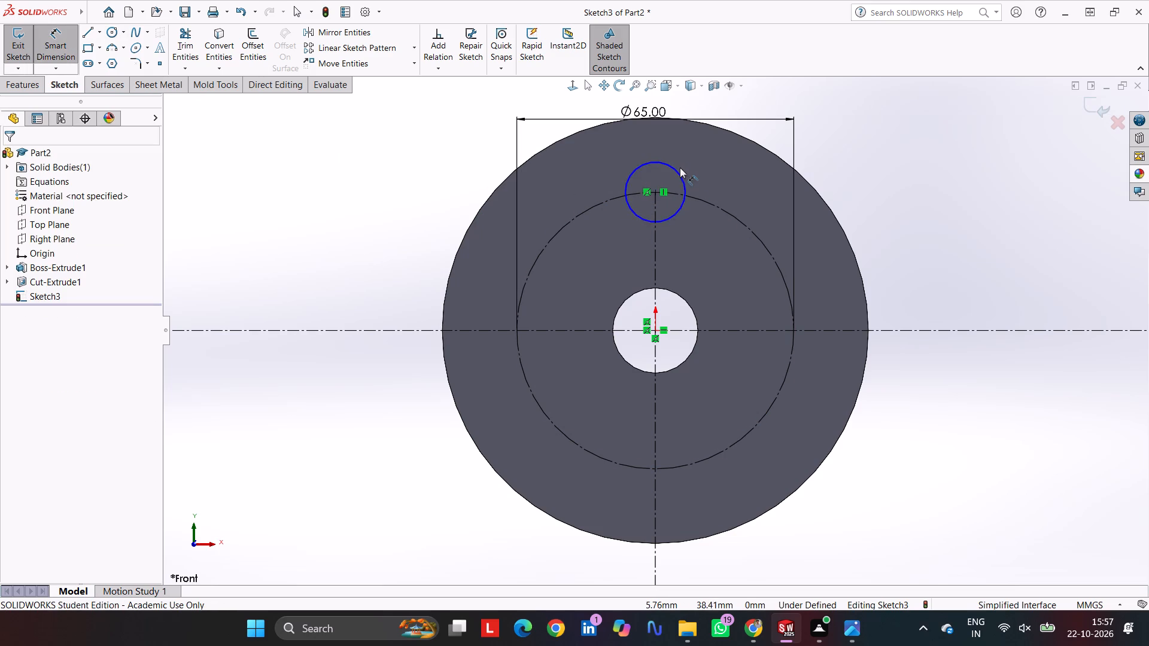
pyautogui.click(680, 171)
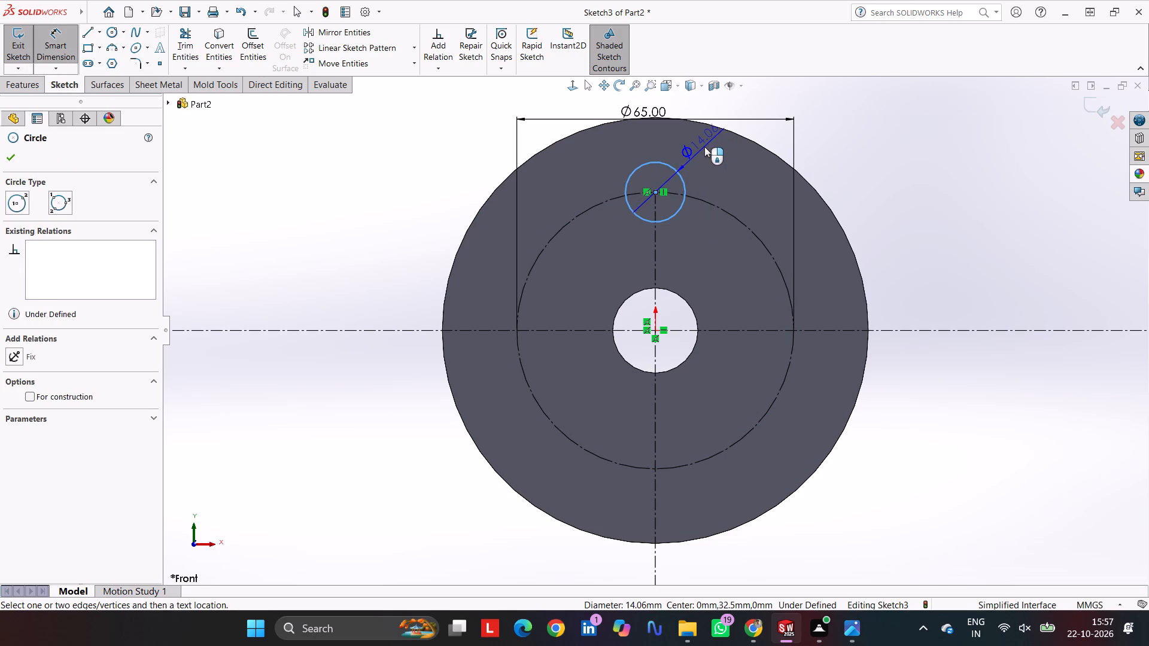
pyautogui.click(704, 147)
pyautogui.write('15')
pyautogui.press('Return')
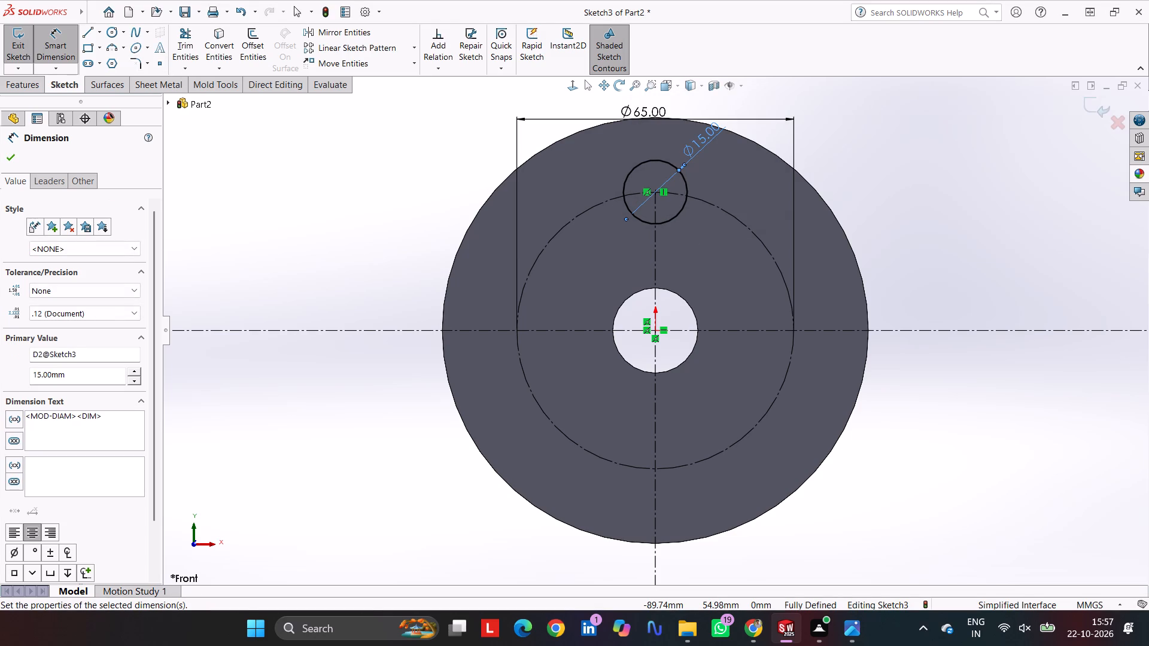
# Create a circular sketch pattern of the 15 mm circle about the origin with 6 equally spaced instances over 360 degrees.
pyautogui.click(17, 88)
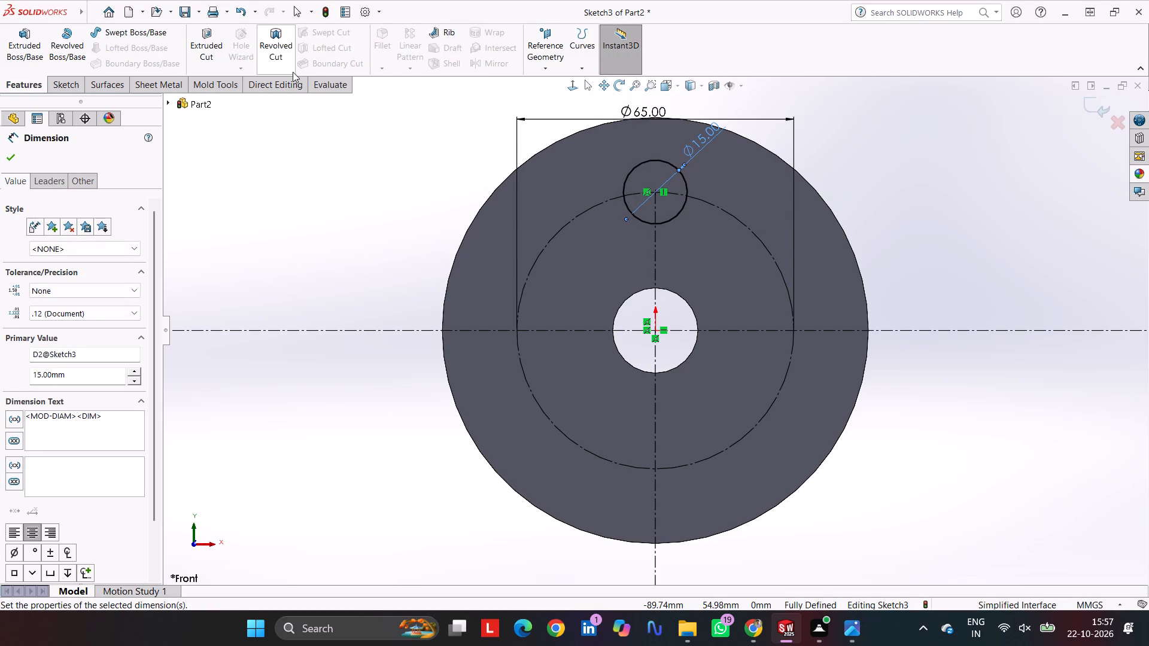
pyautogui.click(77, 86)
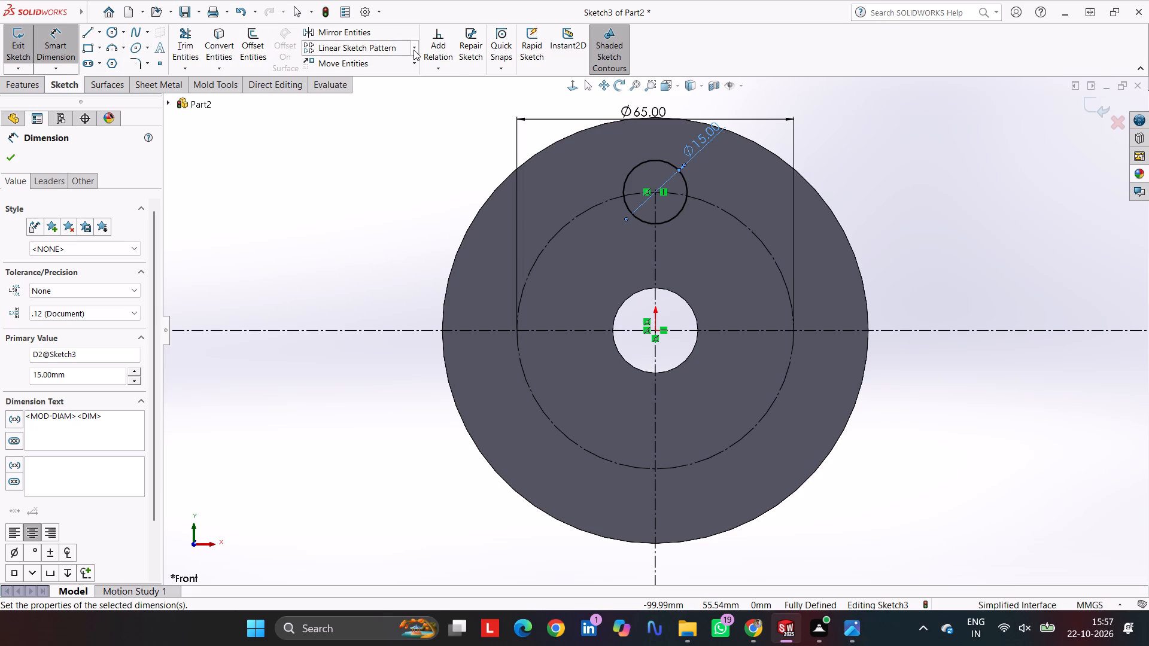
pyautogui.click(414, 50)
pyautogui.click(404, 78)
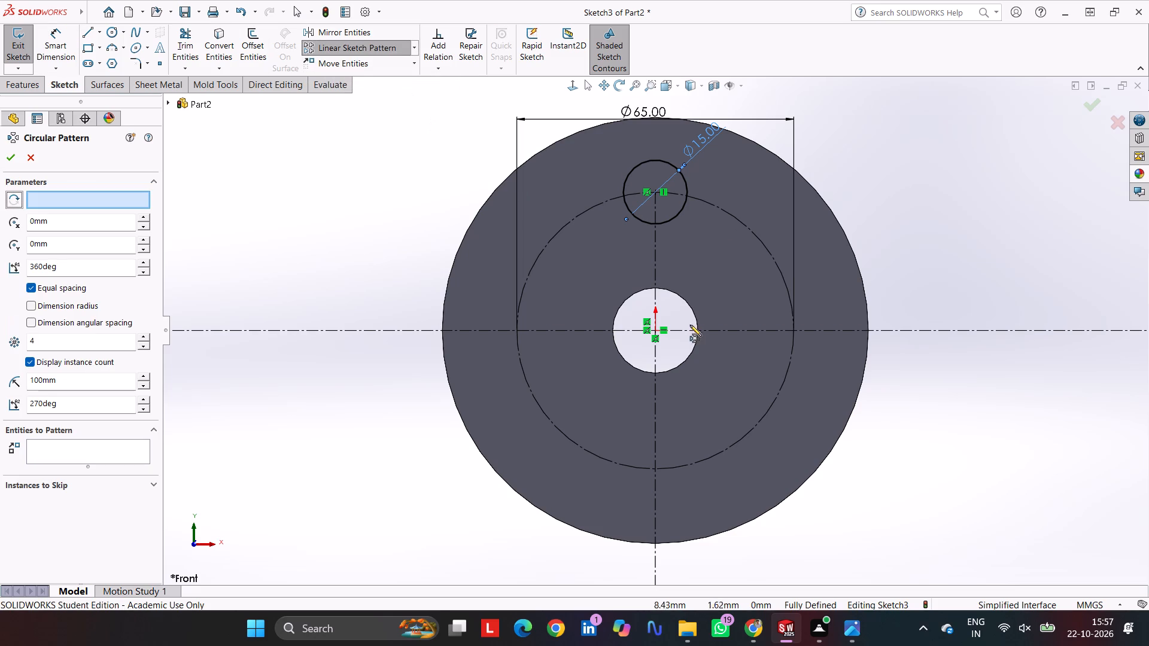
pyautogui.click(654, 331)
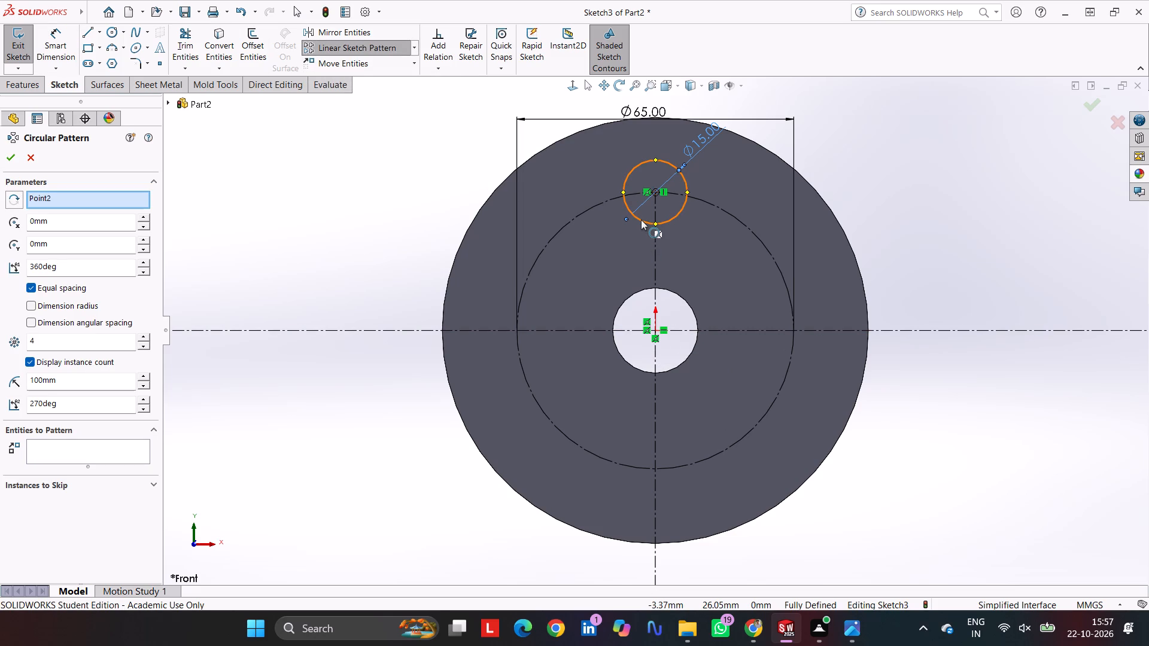
pyautogui.click(641, 220)
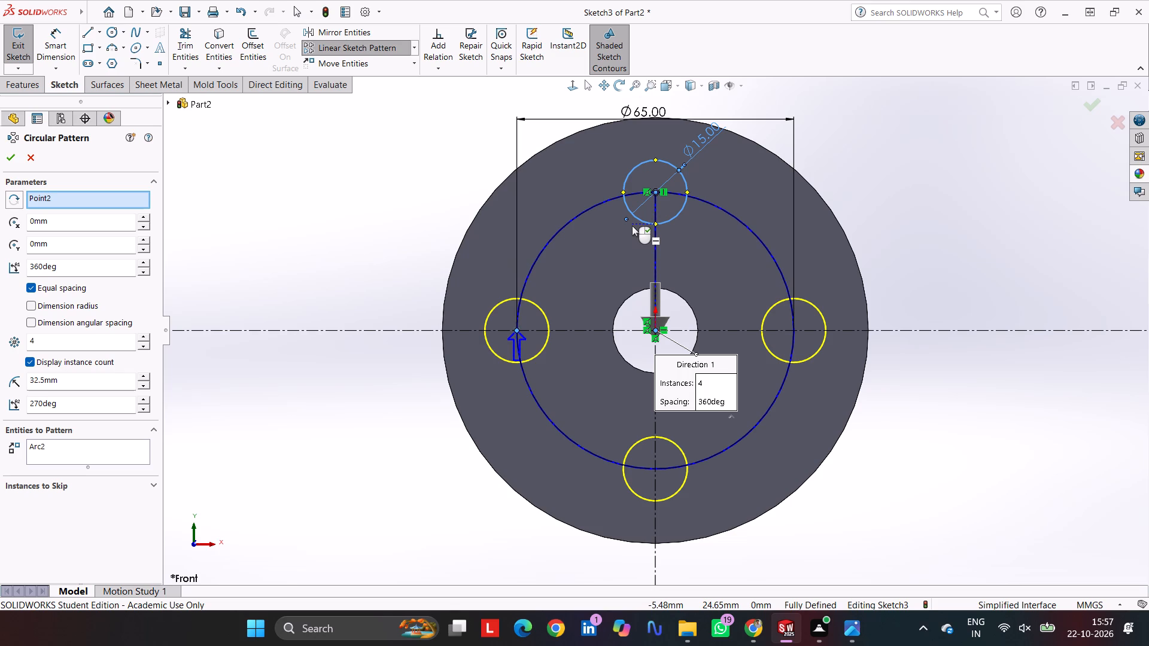
pyautogui.moveTo(117, 339); pyautogui.dragTo(25, 343)
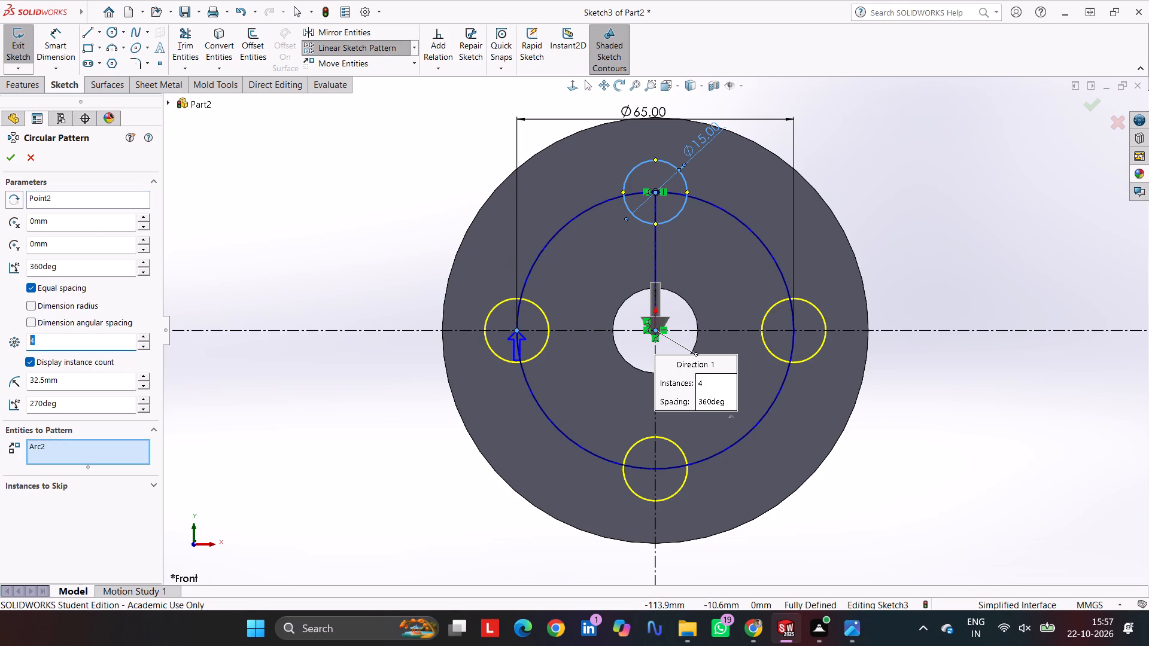
pyautogui.moveTo(25, 343); pyautogui.dragTo(16, 346)
pyautogui.press('6')
pyautogui.press('Return')
pyautogui.press('Return')
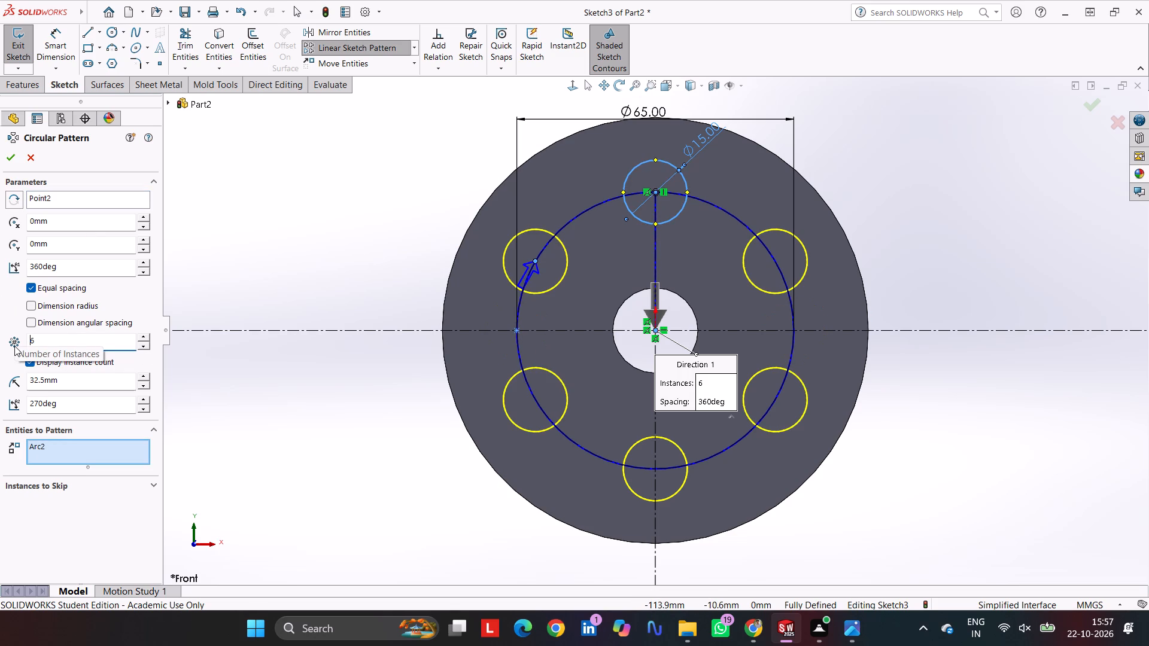
pyautogui.click(15, 160)
pyautogui.click(314, 175)
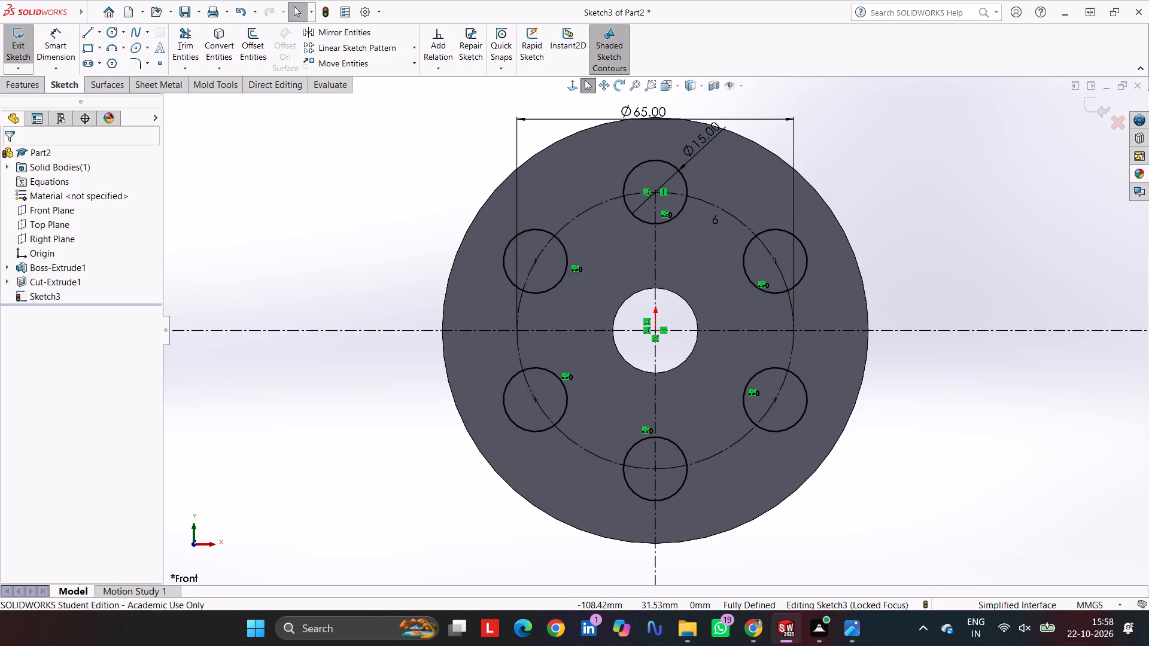
# Cut-extrude the six patterned 15 mm circles through the disc using Mid Plane with a depth of 40 mm.
pyautogui.click(22, 84)
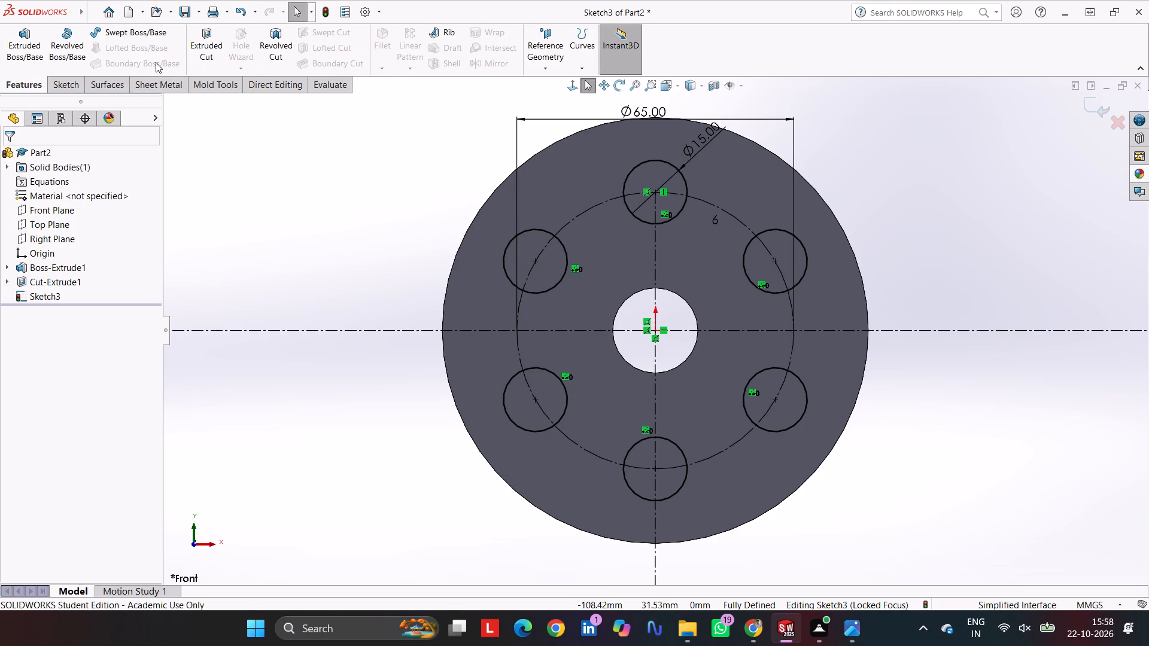
pyautogui.click(217, 43)
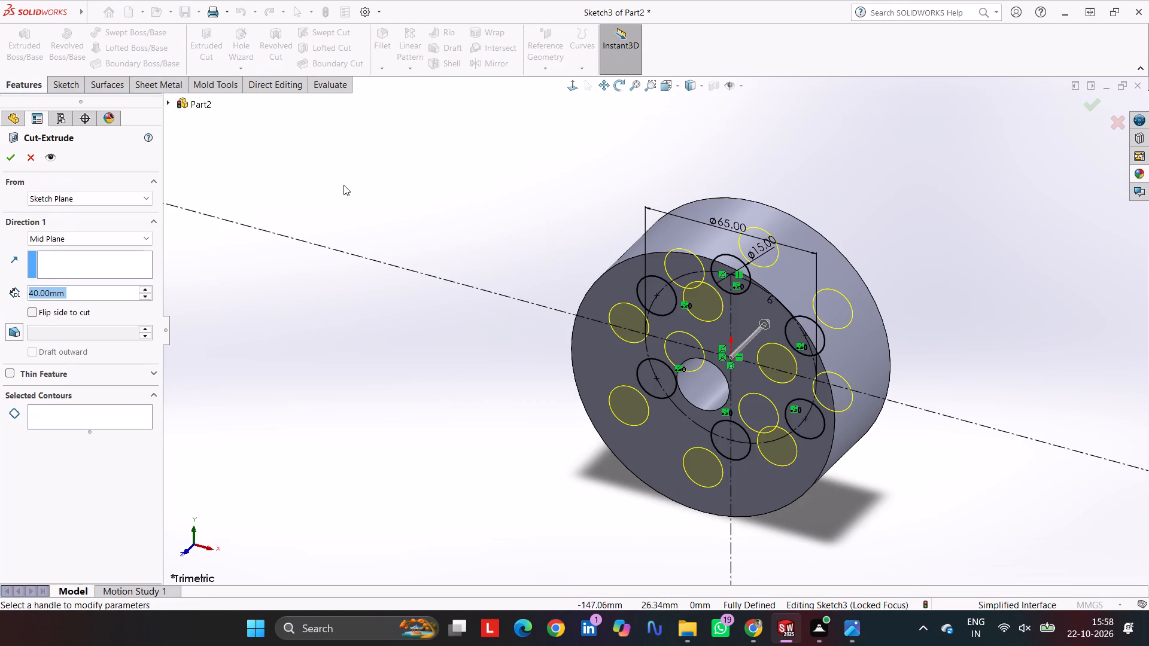
pyautogui.click(12, 163)
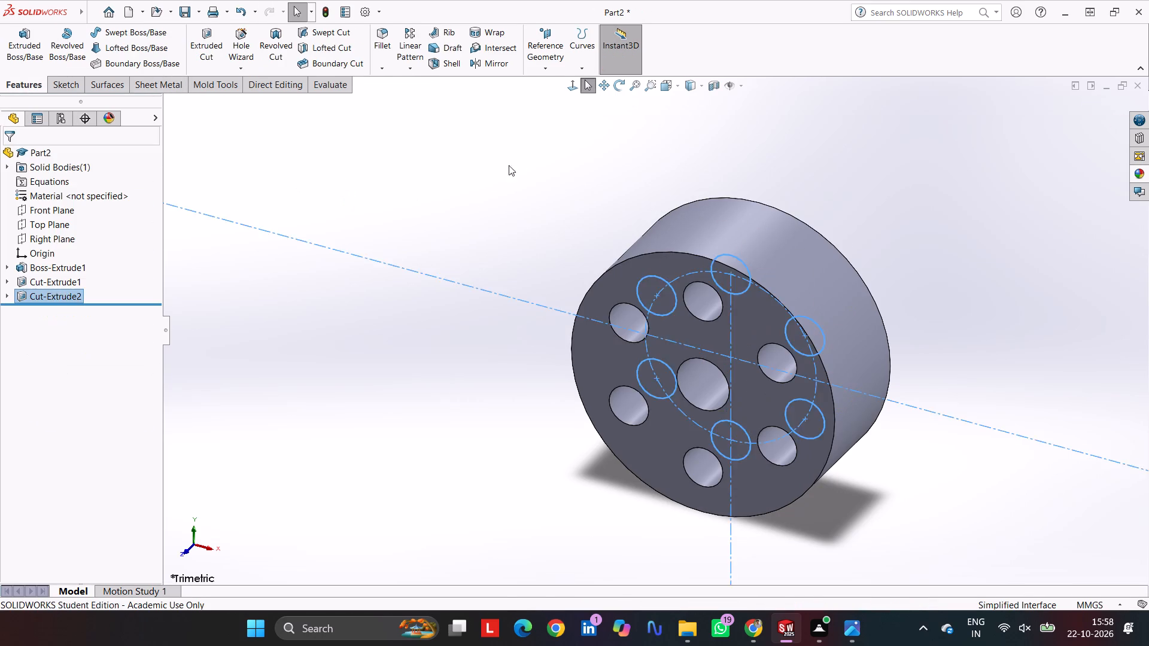
pyautogui.click(519, 160)
# Edit the central bore cut to a Blind end condition with 10 mm depth and an Offset start condition.
pyautogui.moveTo(518, 173); pyautogui.dragTo(537, 99, button='middle')
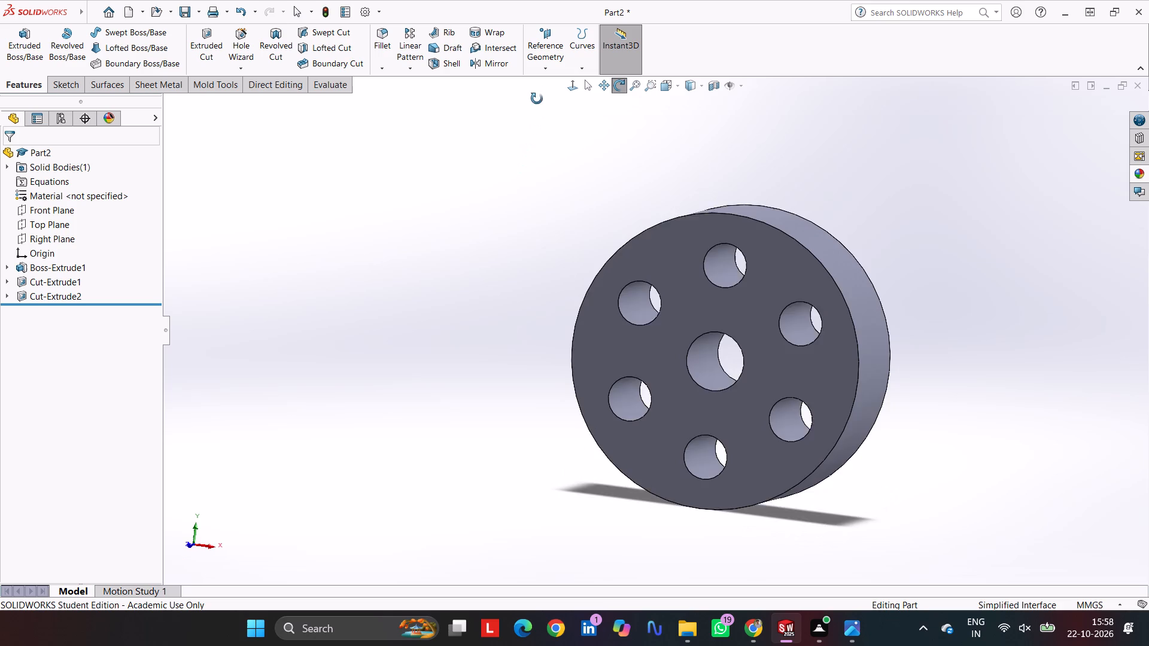
pyautogui.moveTo(537, 99); pyautogui.dragTo(563, 170, button='middle')
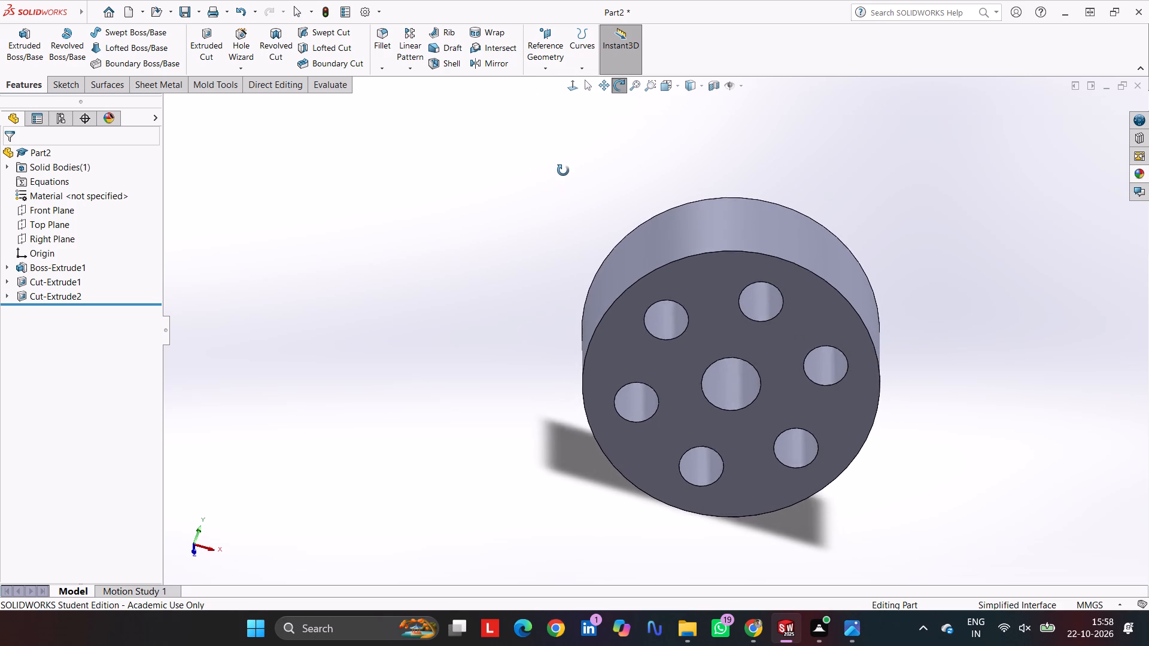
pyautogui.moveTo(563, 170); pyautogui.dragTo(562, 154, button='middle')
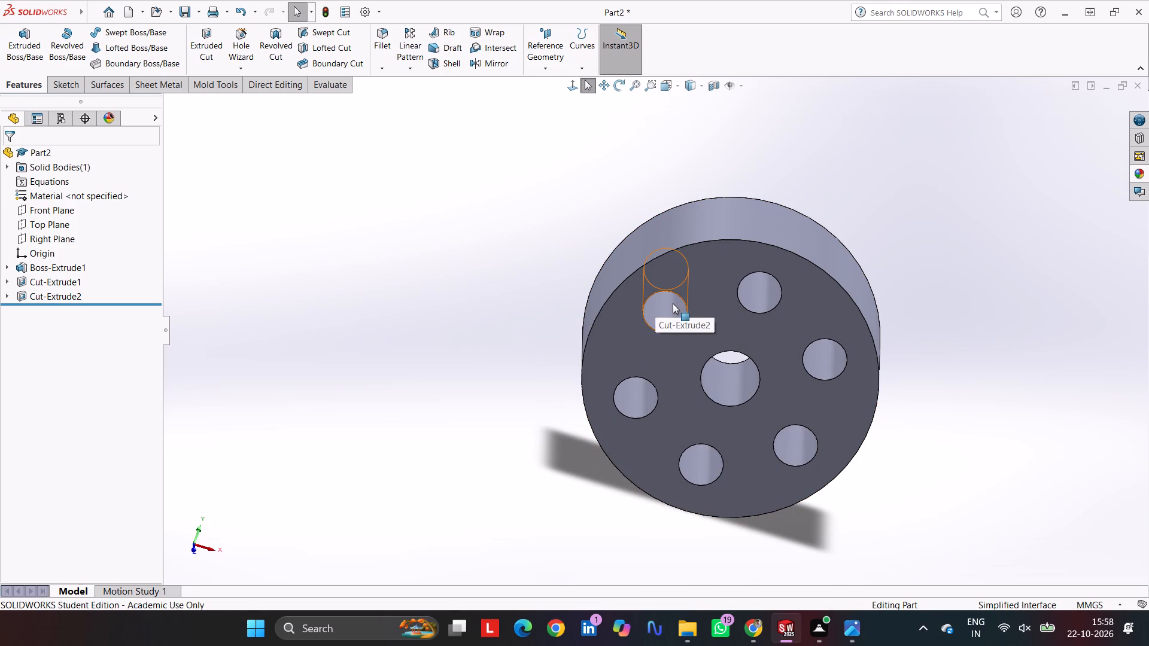
pyautogui.moveTo(560, 249); pyautogui.dragTo(515, 220, button='middle')
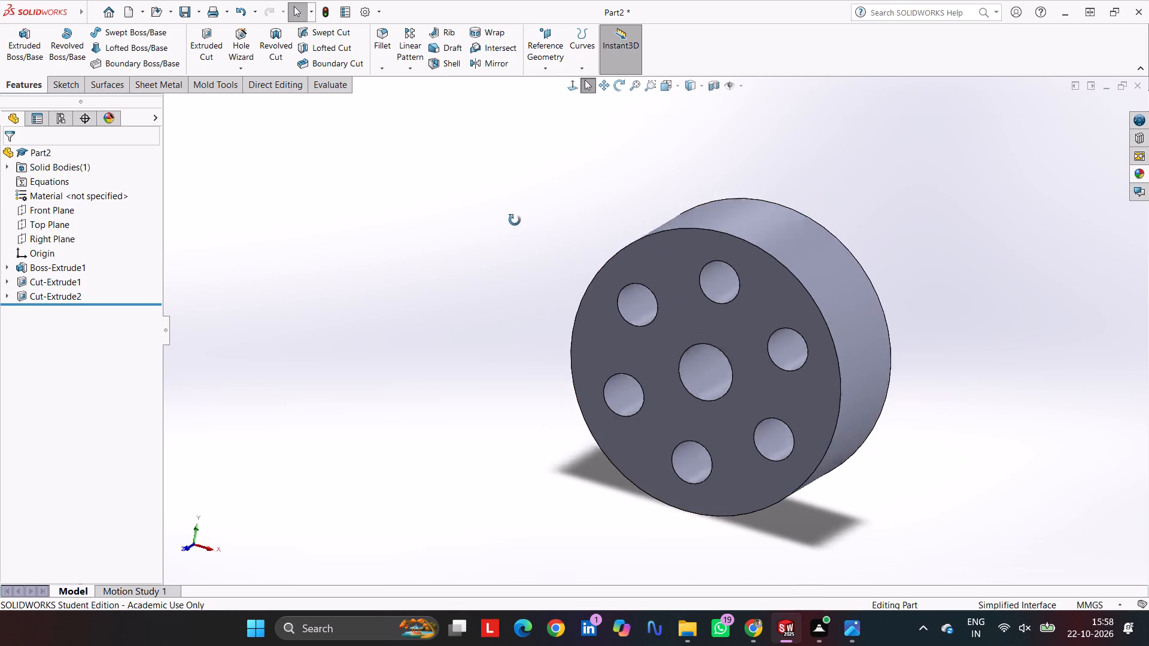
pyautogui.moveTo(515, 220); pyautogui.dragTo(466, 245, button='middle')
pyautogui.click(66, 282)
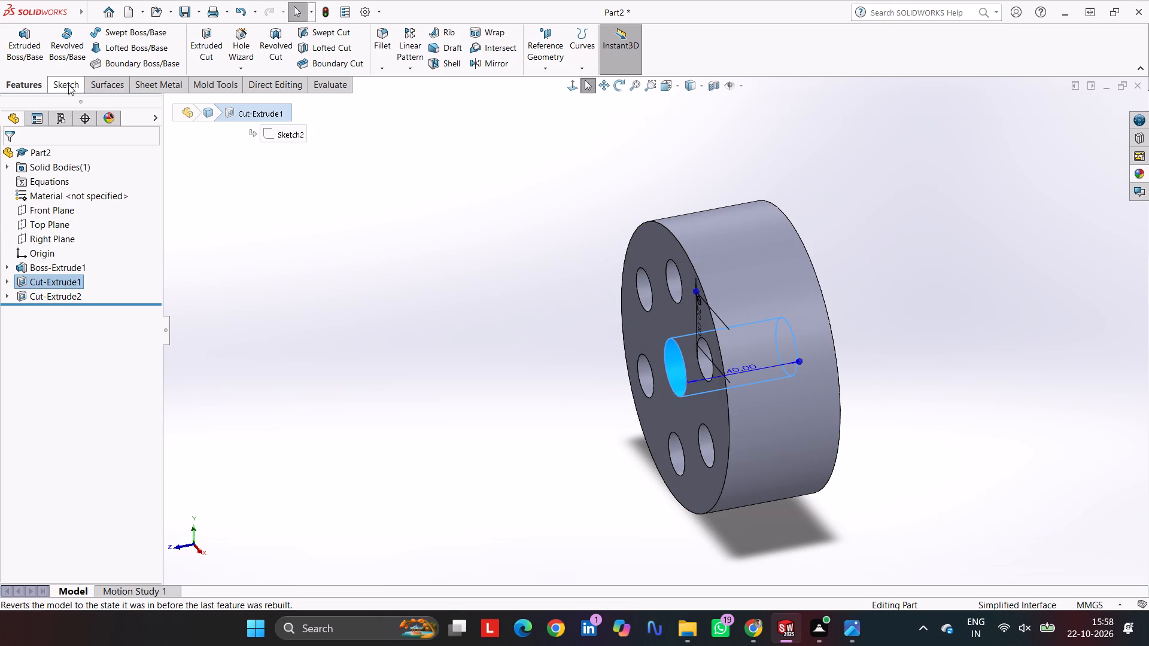
pyautogui.rightClick(60, 284)
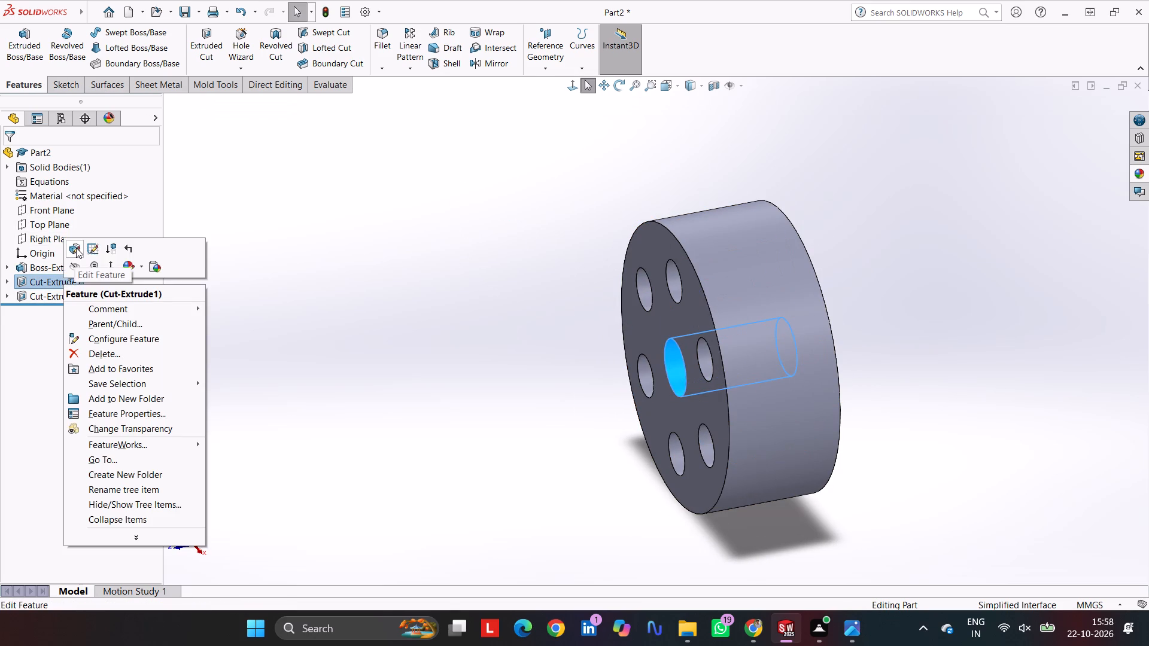
pyautogui.click(76, 248)
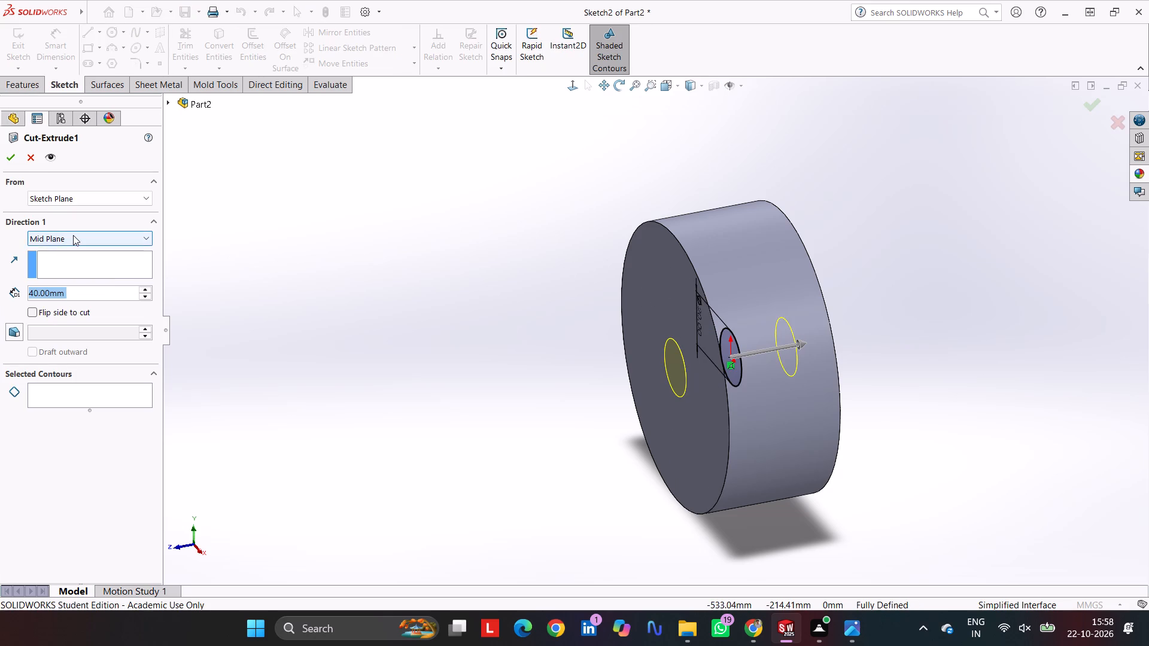
pyautogui.click(73, 235)
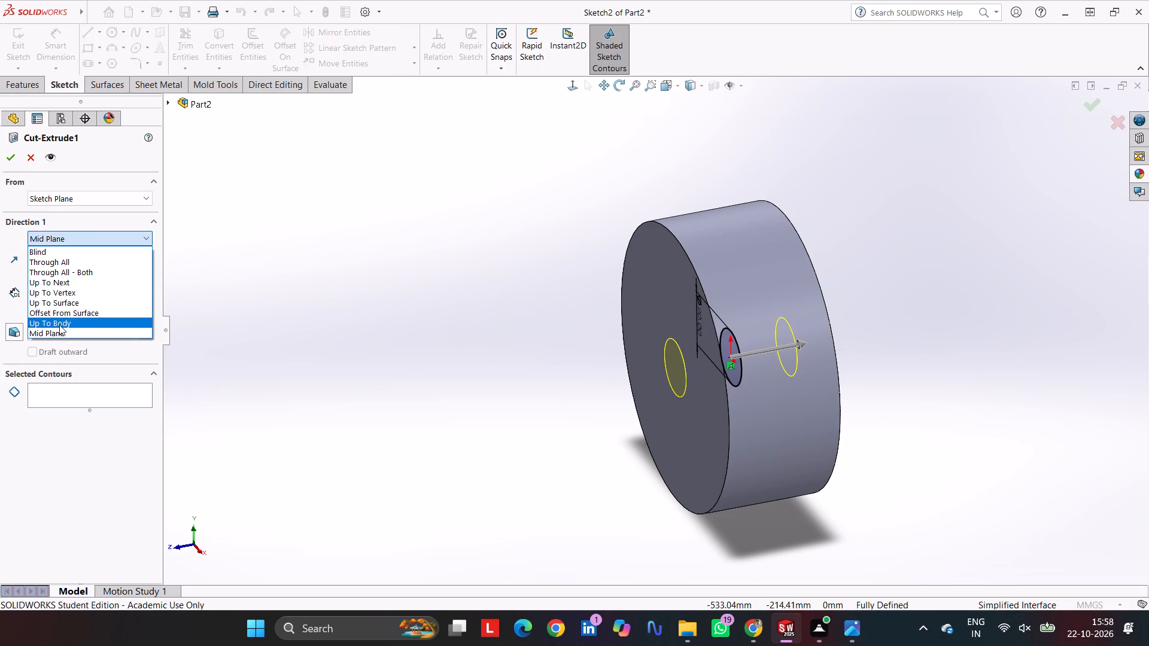
pyautogui.click(57, 246)
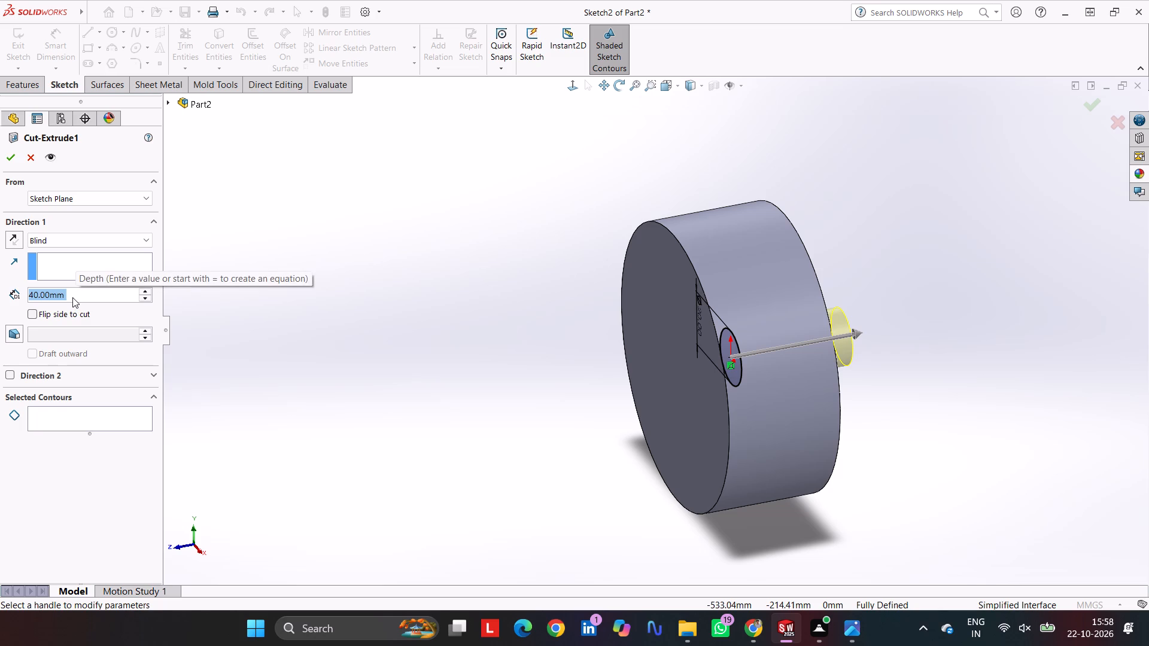
pyautogui.press('1')
pyautogui.press('0')
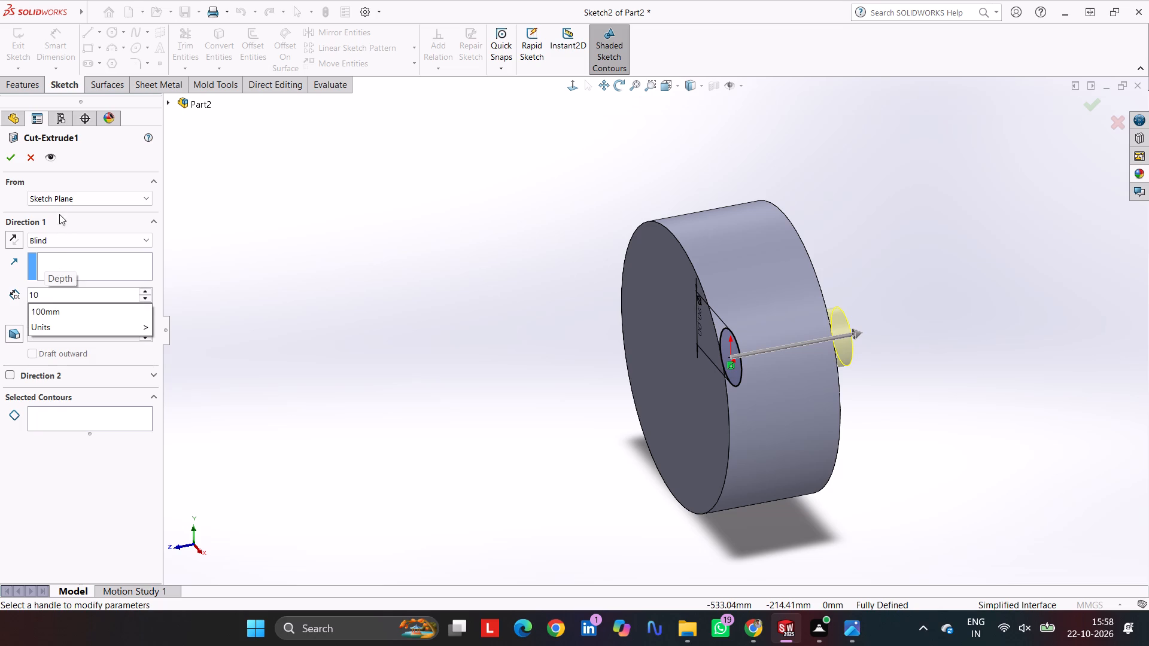
pyautogui.click(59, 234)
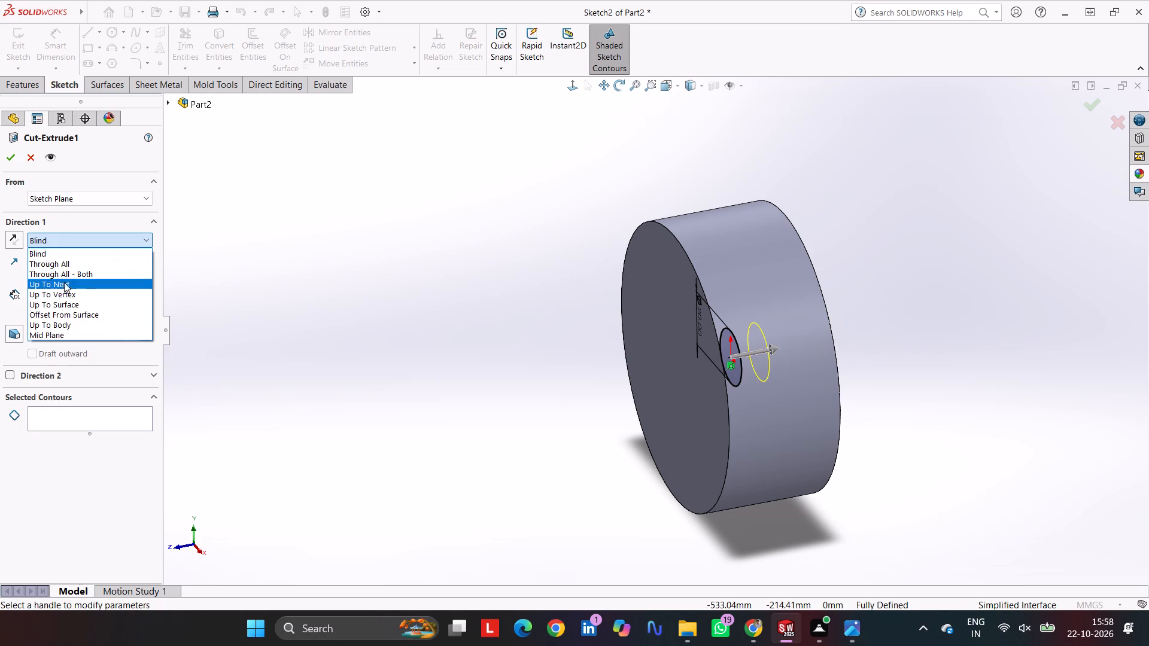
pyautogui.click(81, 197)
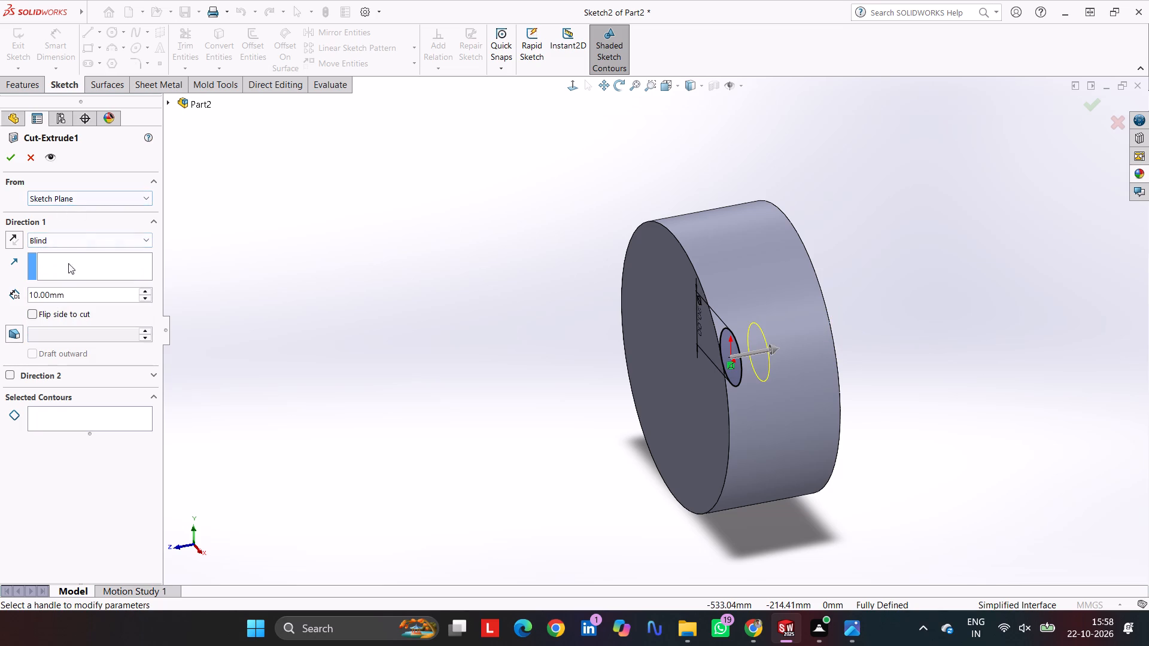
pyautogui.click(89, 200)
pyautogui.click(84, 243)
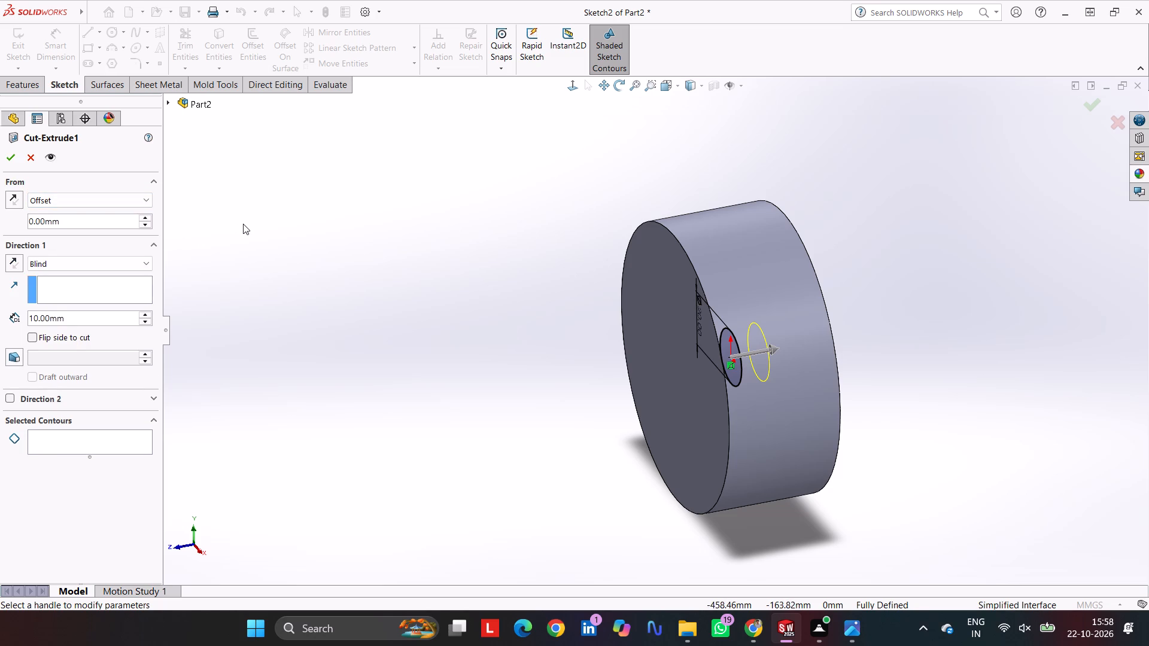
pyautogui.press('1')
pyautogui.press('0')
pyautogui.press('Return')
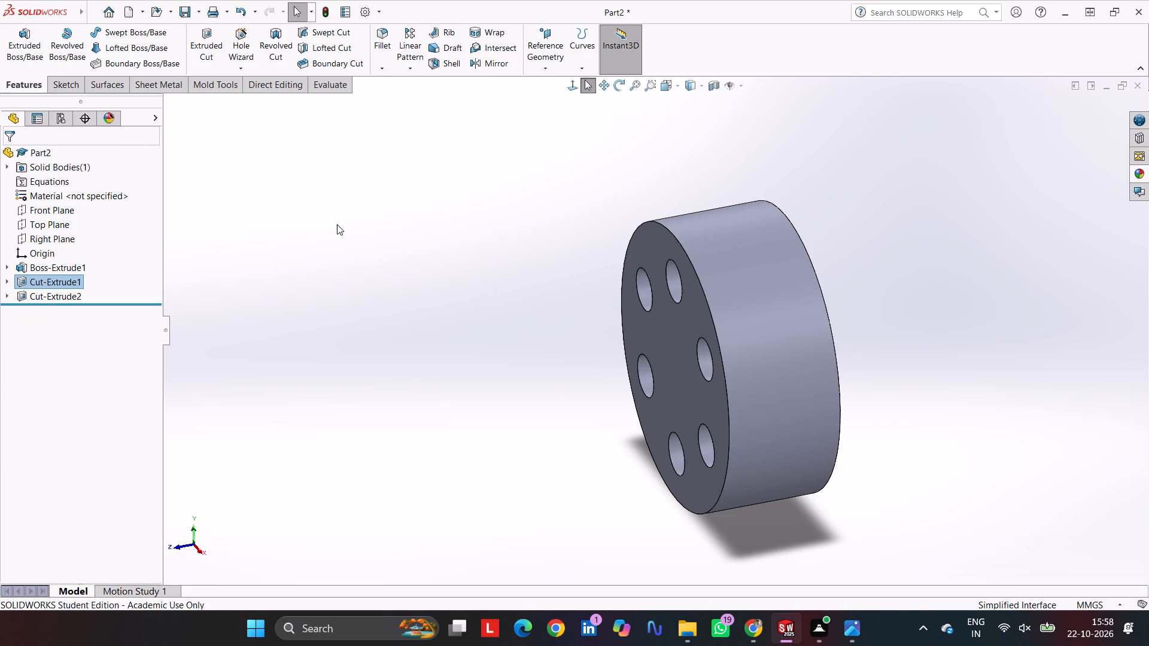
# Edit the central bore cut again, setting its start offset to 10 mm and reversing its cut direction.
pyautogui.moveTo(365, 214); pyautogui.dragTo(396, 249, button='middle')
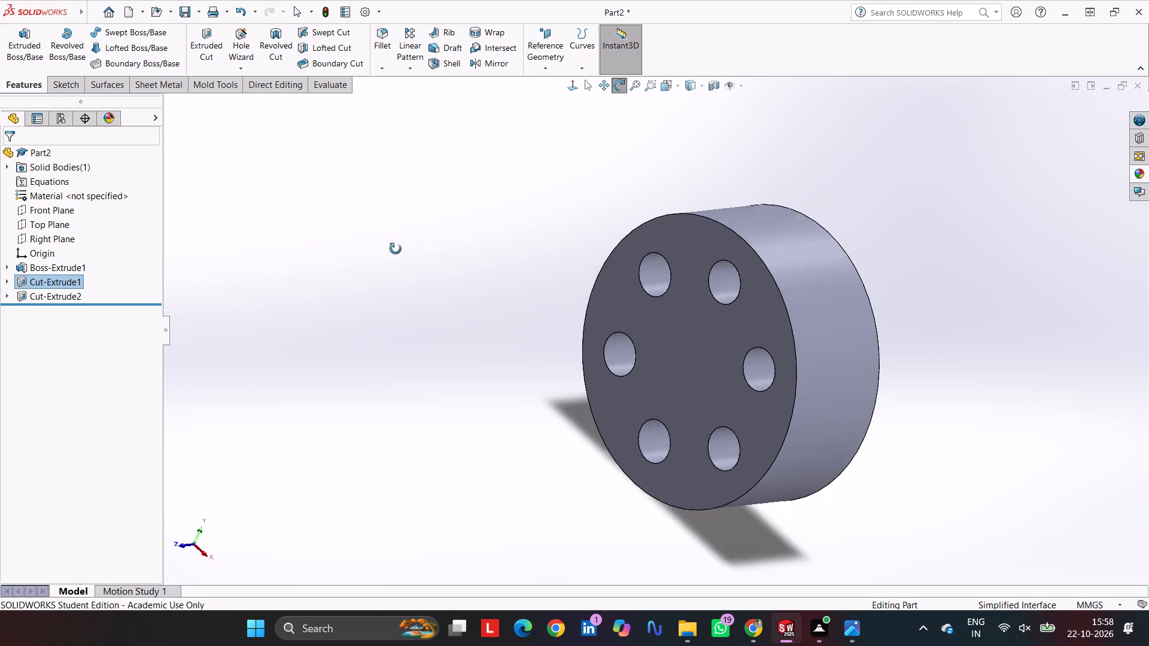
pyautogui.moveTo(396, 249); pyautogui.dragTo(370, 269, button='middle')
pyautogui.click(64, 281)
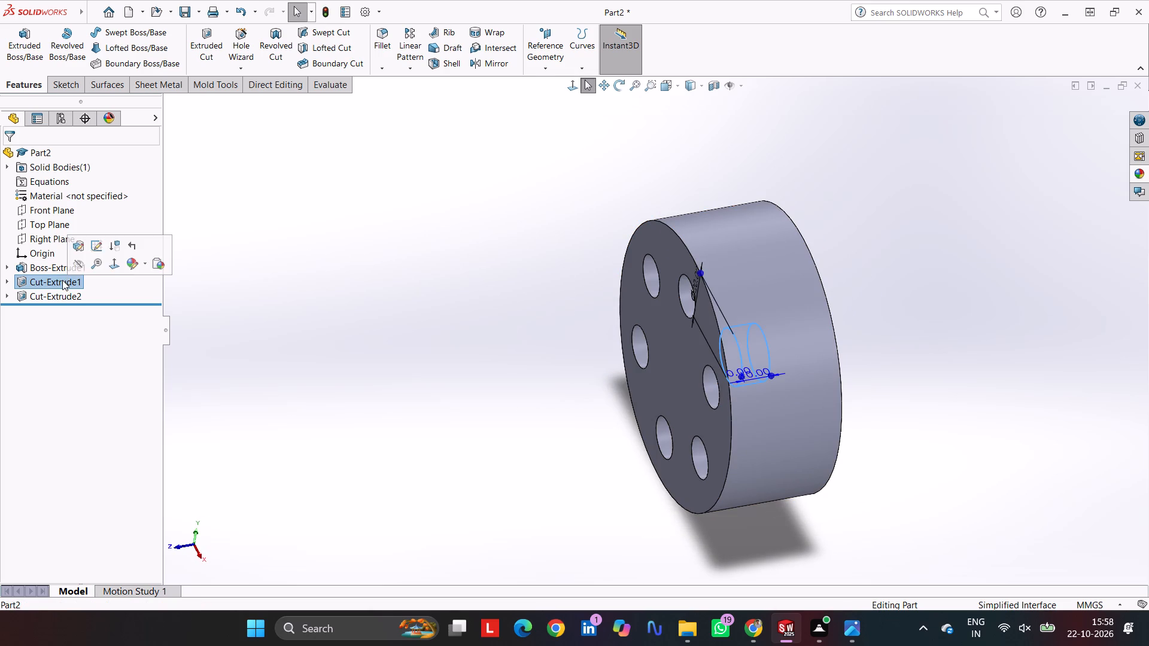
pyautogui.click(75, 242)
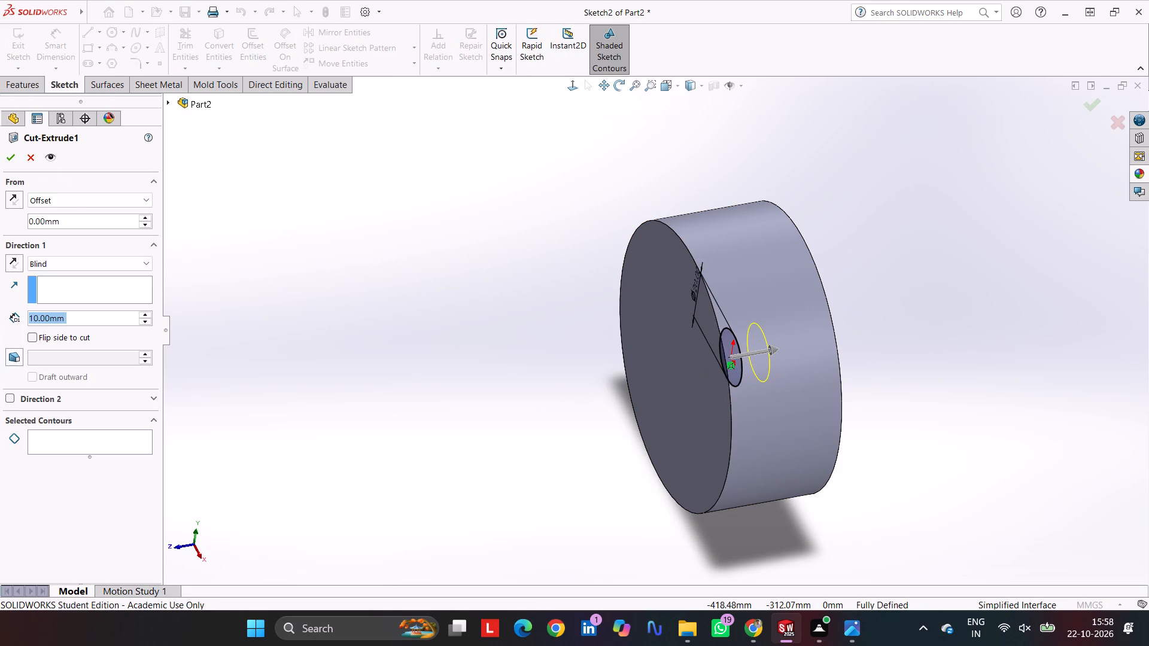
pyautogui.moveTo(81, 227); pyautogui.dragTo(5, 231)
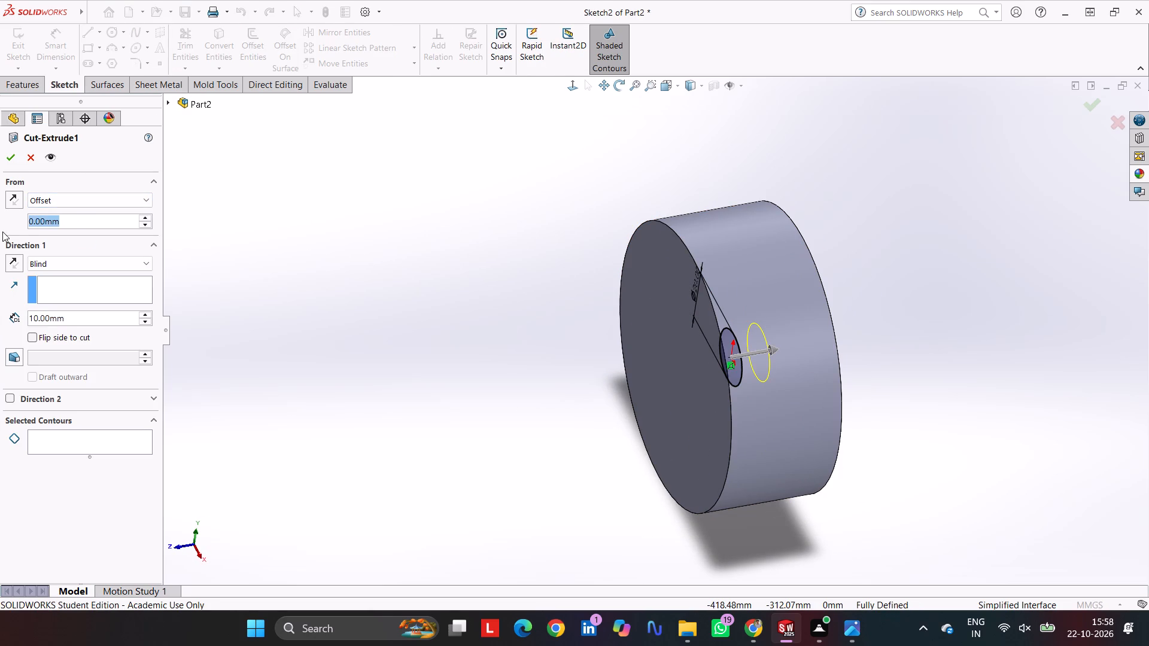
pyautogui.press('1')
pyautogui.press('0')
pyautogui.press('Return')
pyautogui.moveTo(276, 214); pyautogui.dragTo(253, 224, button='middle')
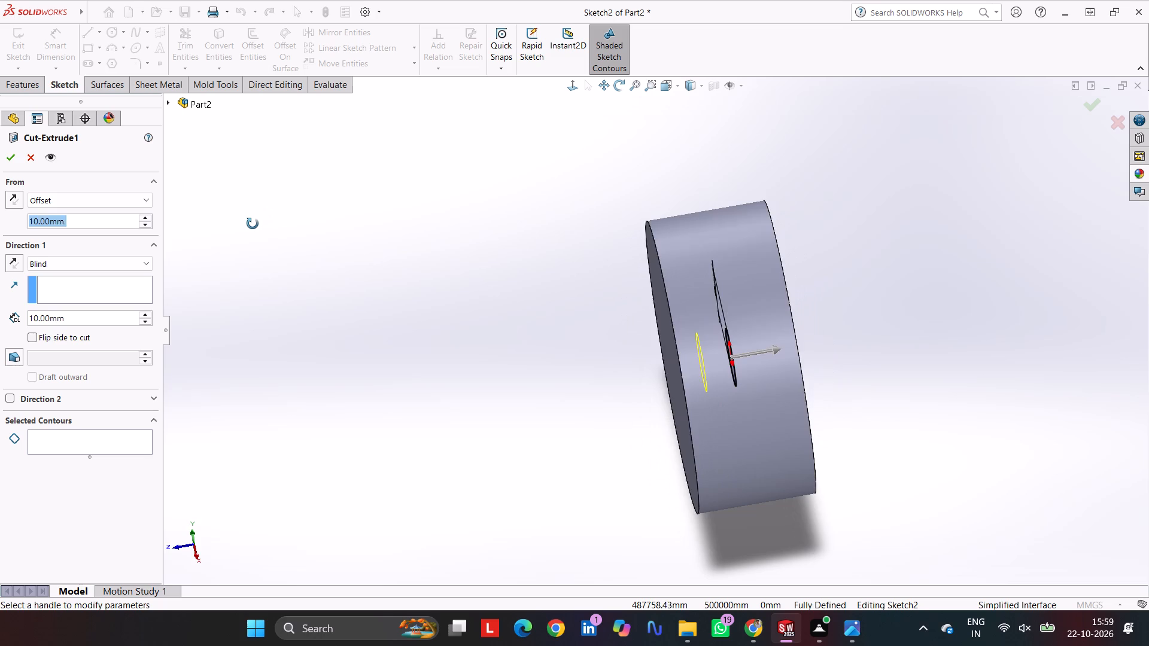
pyautogui.moveTo(253, 224); pyautogui.dragTo(253, 233, button='middle')
pyautogui.click(15, 267)
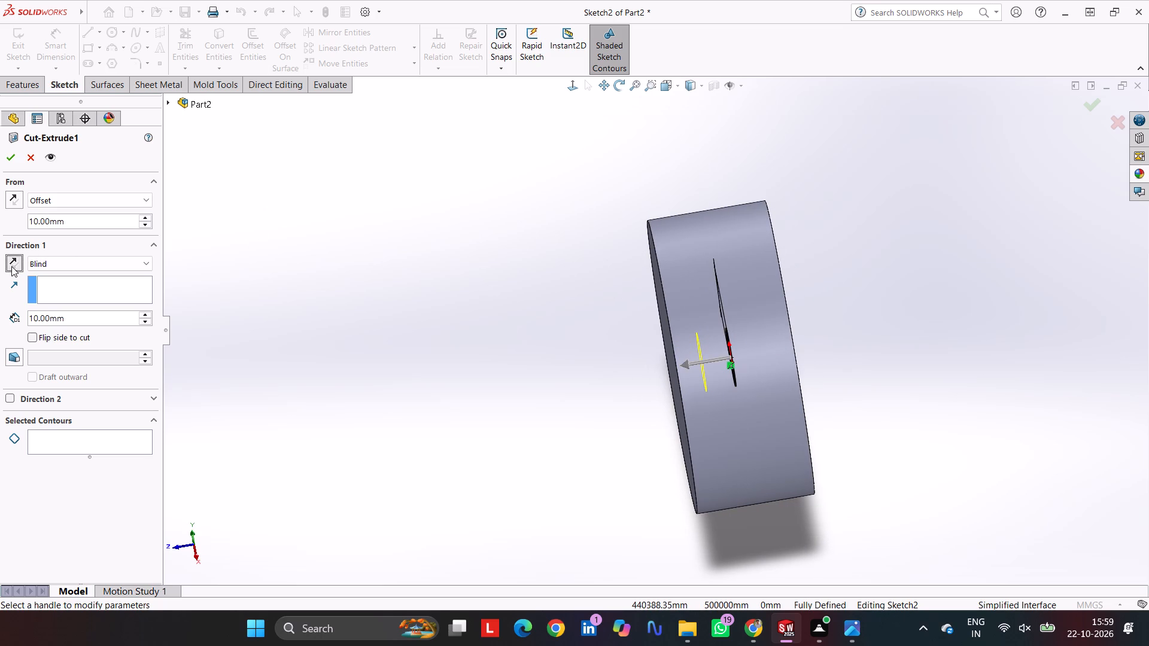
pyautogui.click(10, 161)
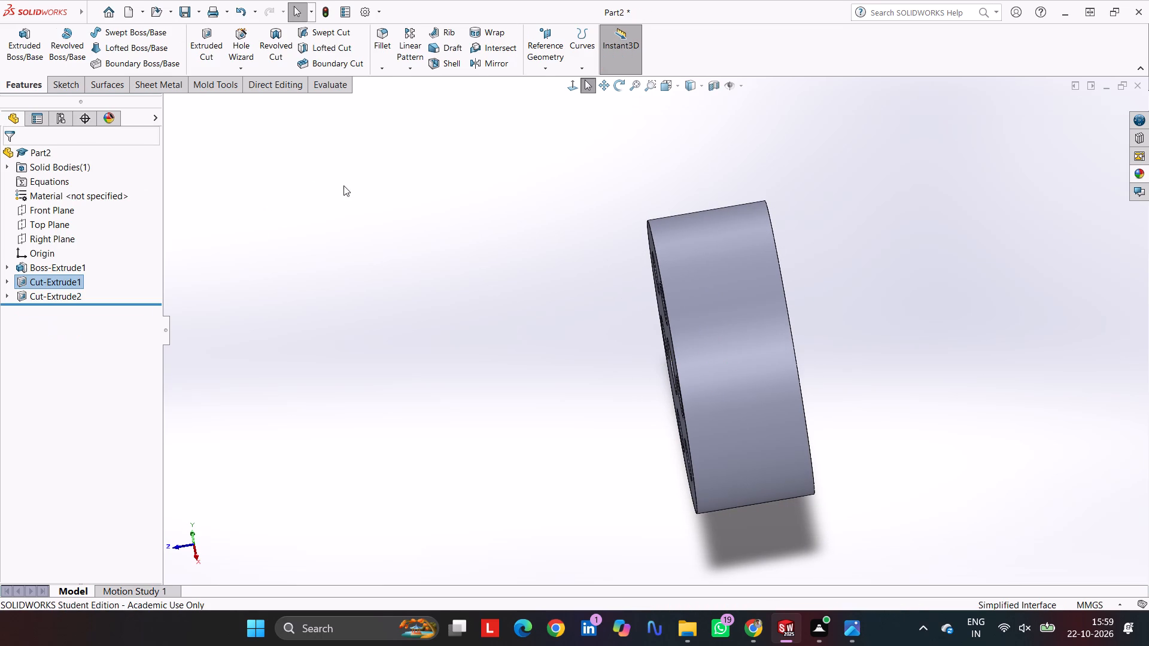
# Apply the Green appearance from the Solid category to the whole disc body.
pyautogui.middleClick(351, 182)
pyautogui.click(354, 182)
pyautogui.moveTo(387, 213); pyautogui.dragTo(469, 152, button='middle')
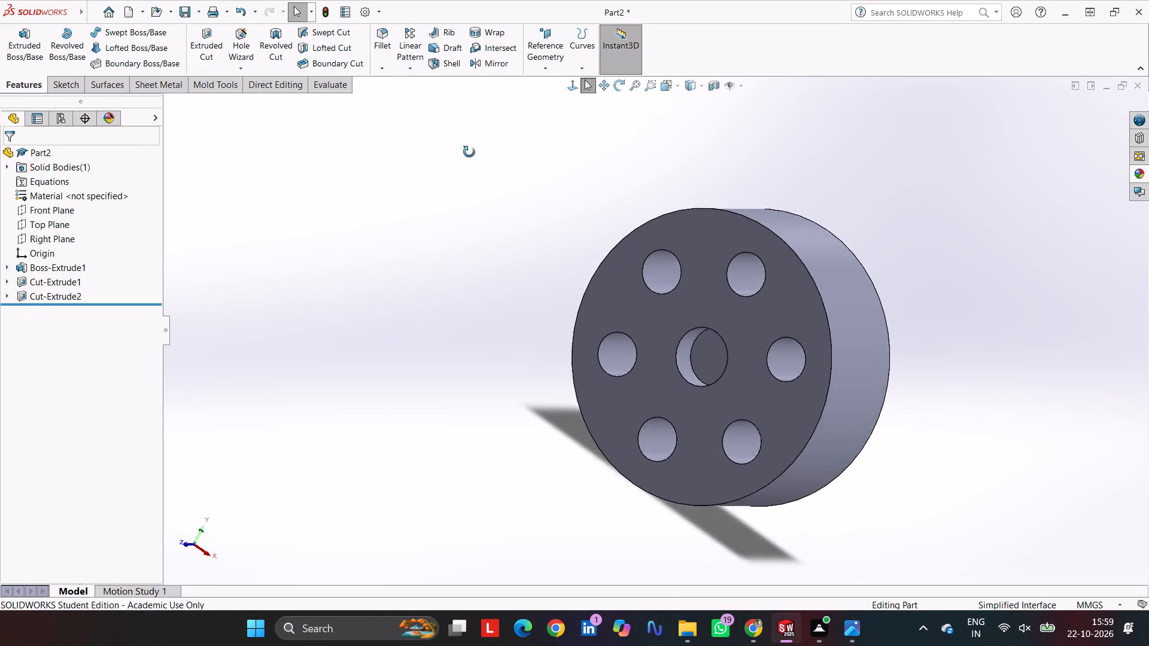
pyautogui.moveTo(469, 152); pyautogui.dragTo(390, 251, button='middle')
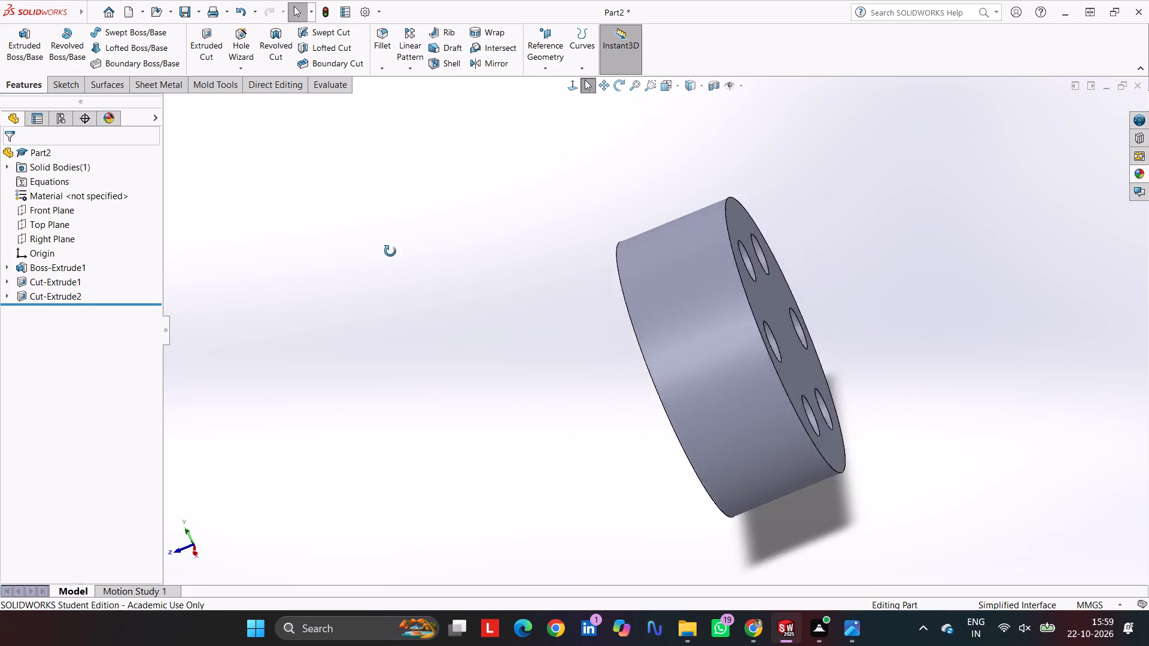
pyautogui.moveTo(390, 251); pyautogui.dragTo(406, 243, button='middle')
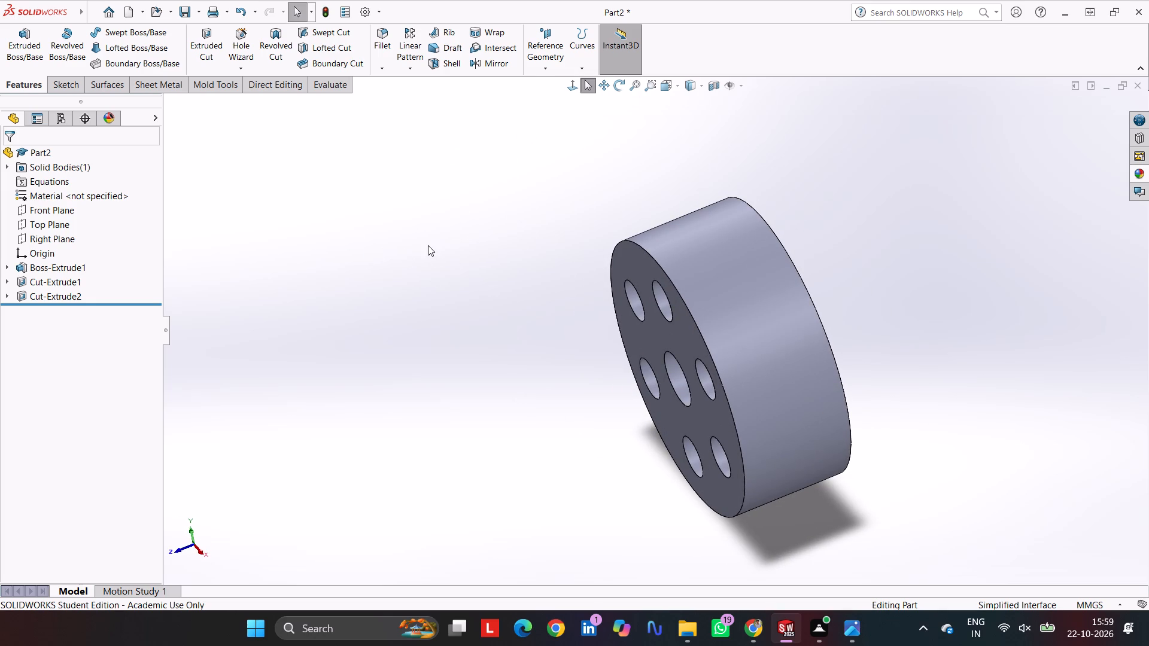
pyautogui.click(428, 245)
pyautogui.hotkey('ctrl', '7')
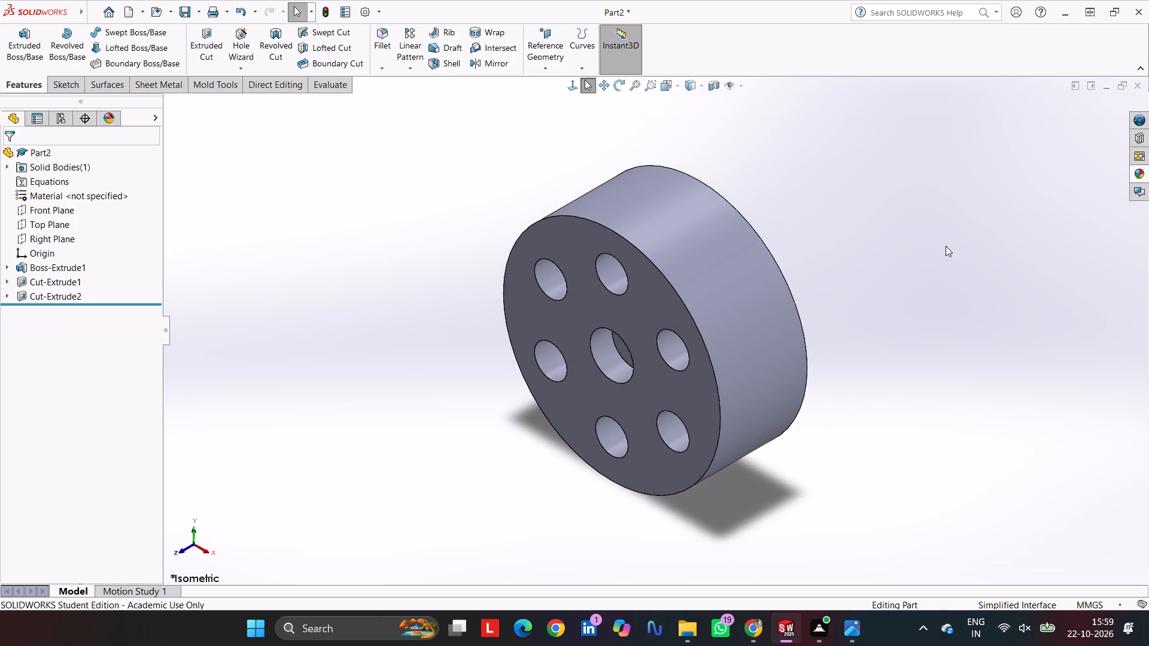
pyautogui.click(1141, 167)
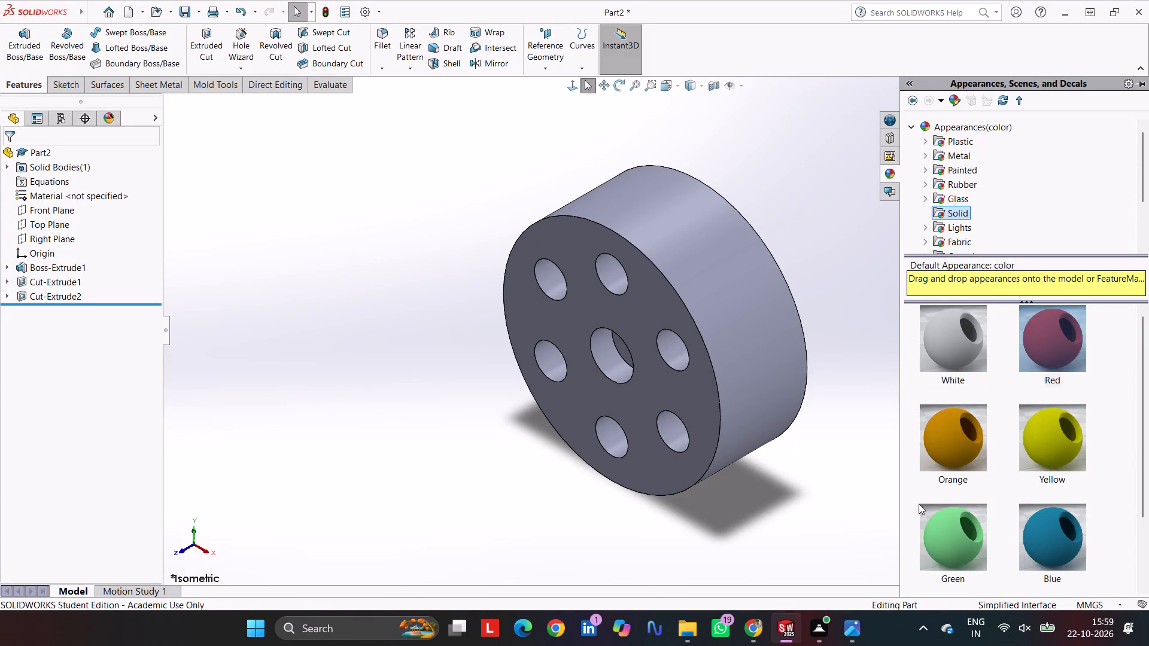
pyautogui.moveTo(958, 521); pyautogui.dragTo(767, 349)
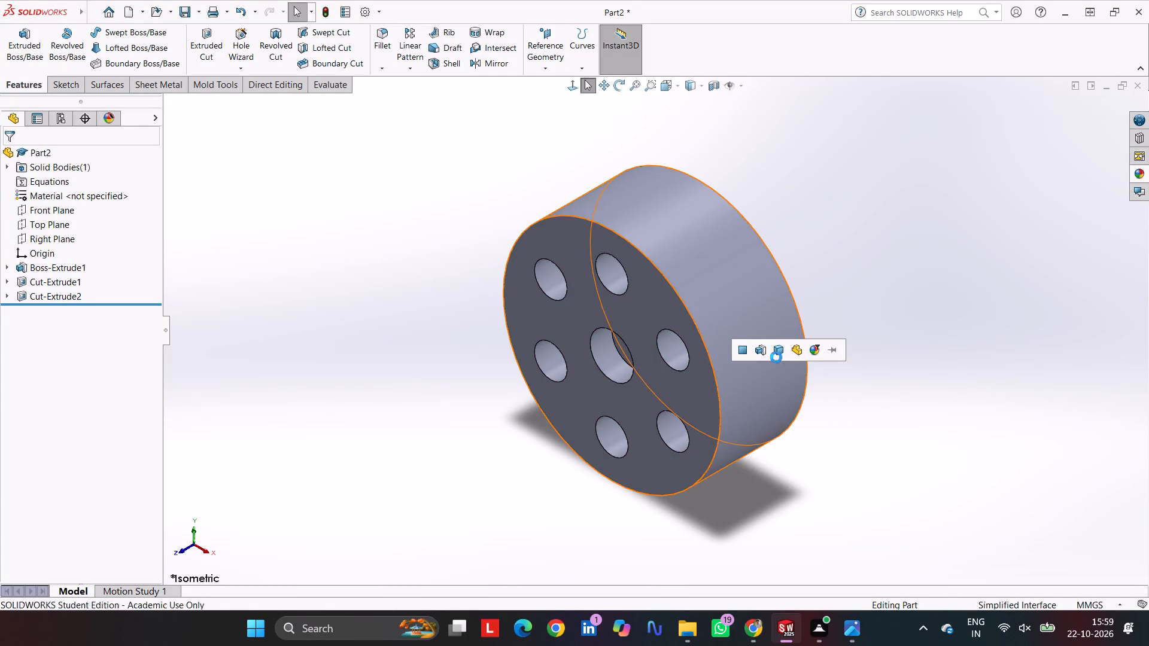
pyautogui.click(776, 357)
pyautogui.click(938, 224)
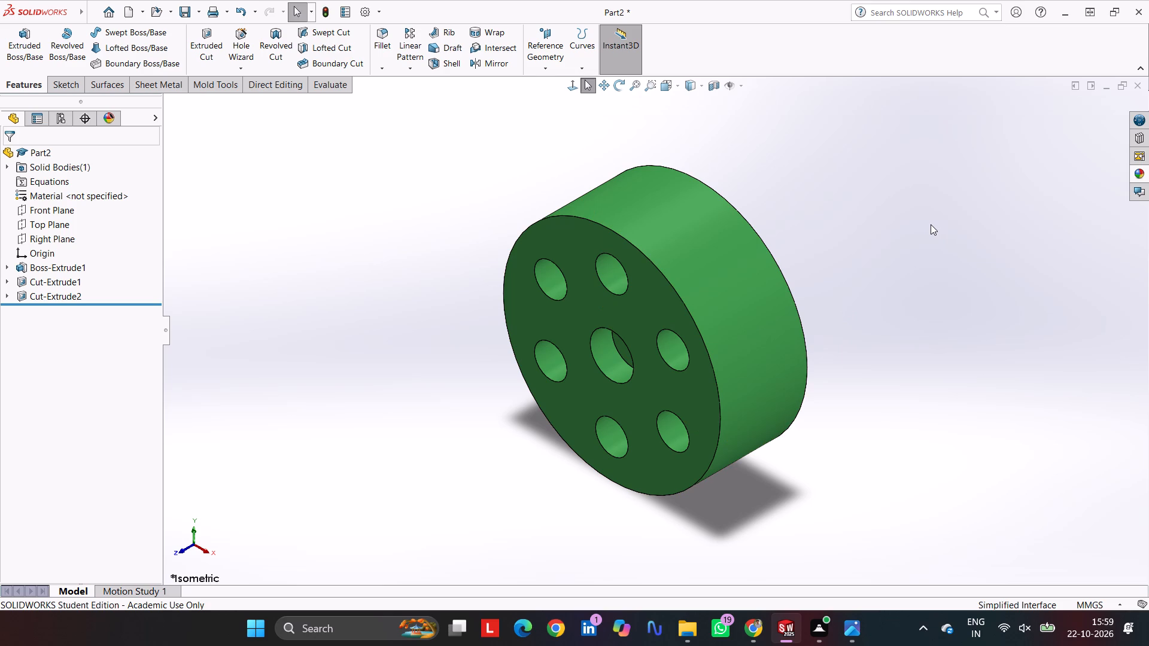
# Save the part as Part2 in the BeltChain SolidWorks Assembly folder.
pyautogui.hotkey('ctrl', 's')
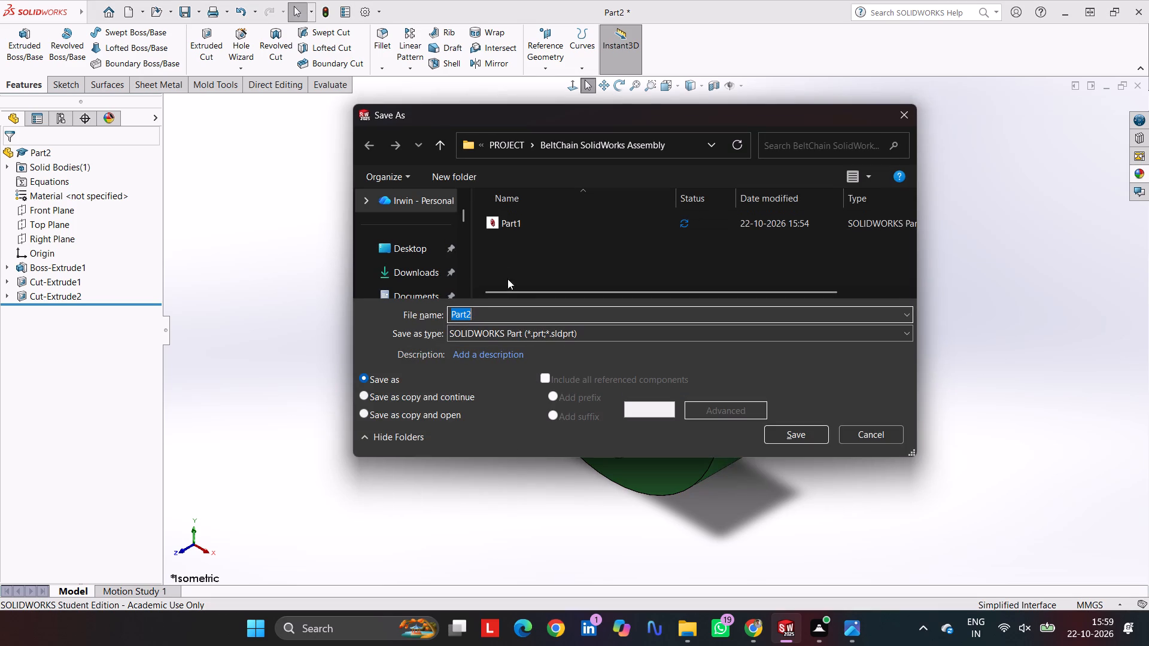
pyautogui.click(778, 436)
pyautogui.click(950, 279)
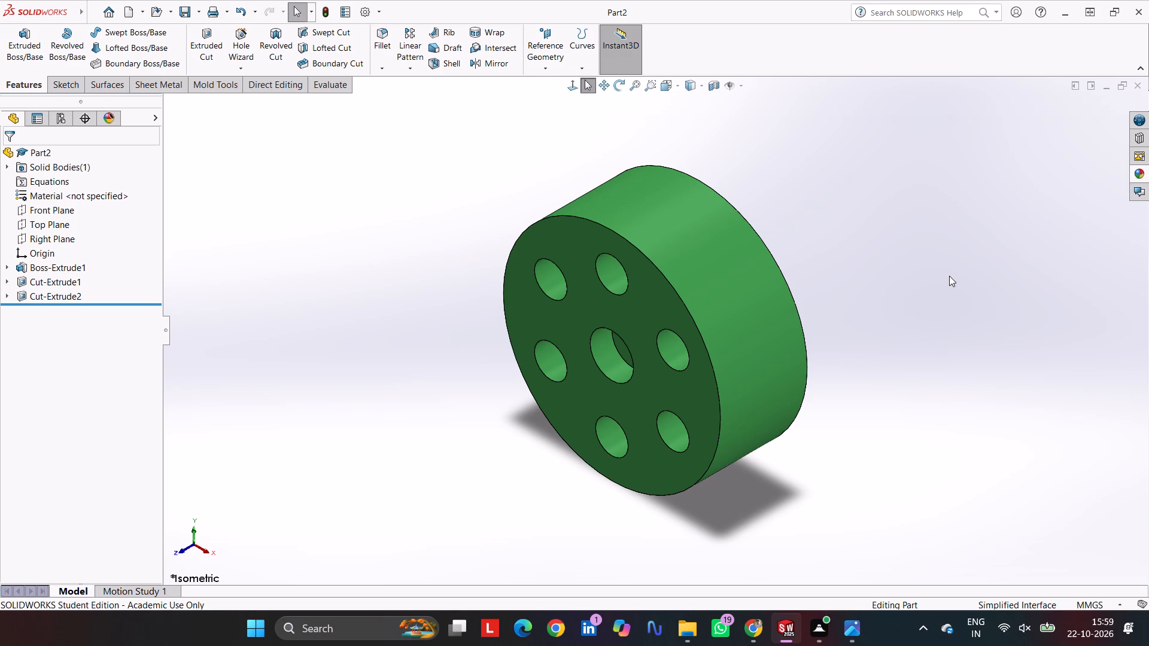
# Set the paper size to A4 in the print page setup for the green disc part.
pyautogui.hotkey('ctrl', 'p')
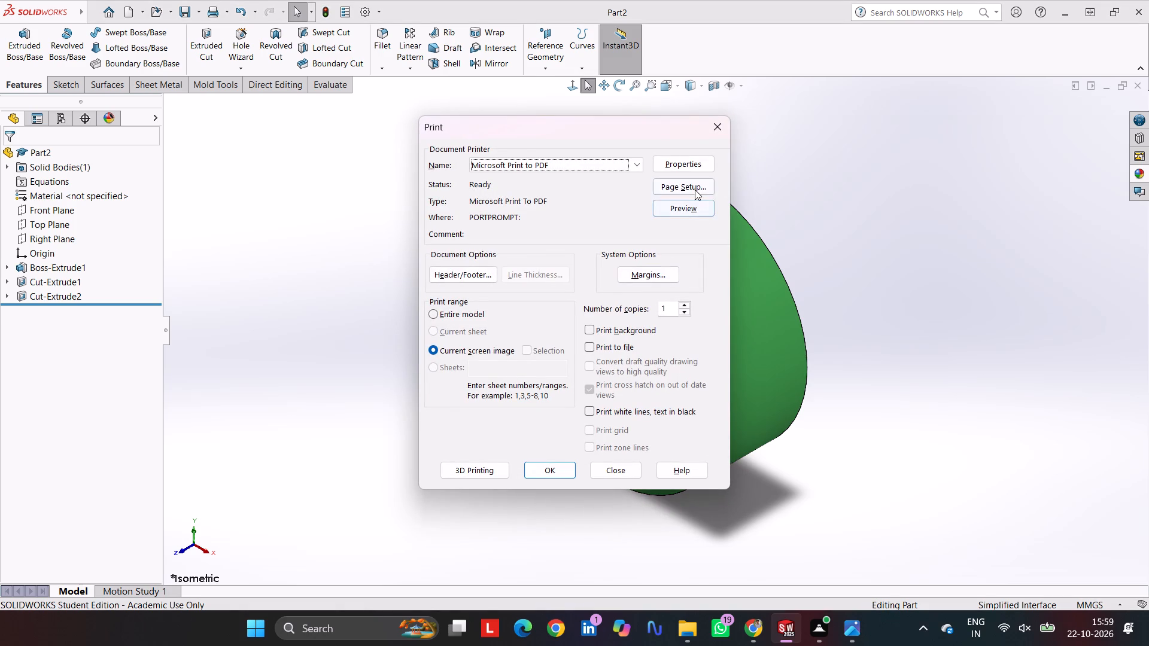
pyautogui.click(695, 189)
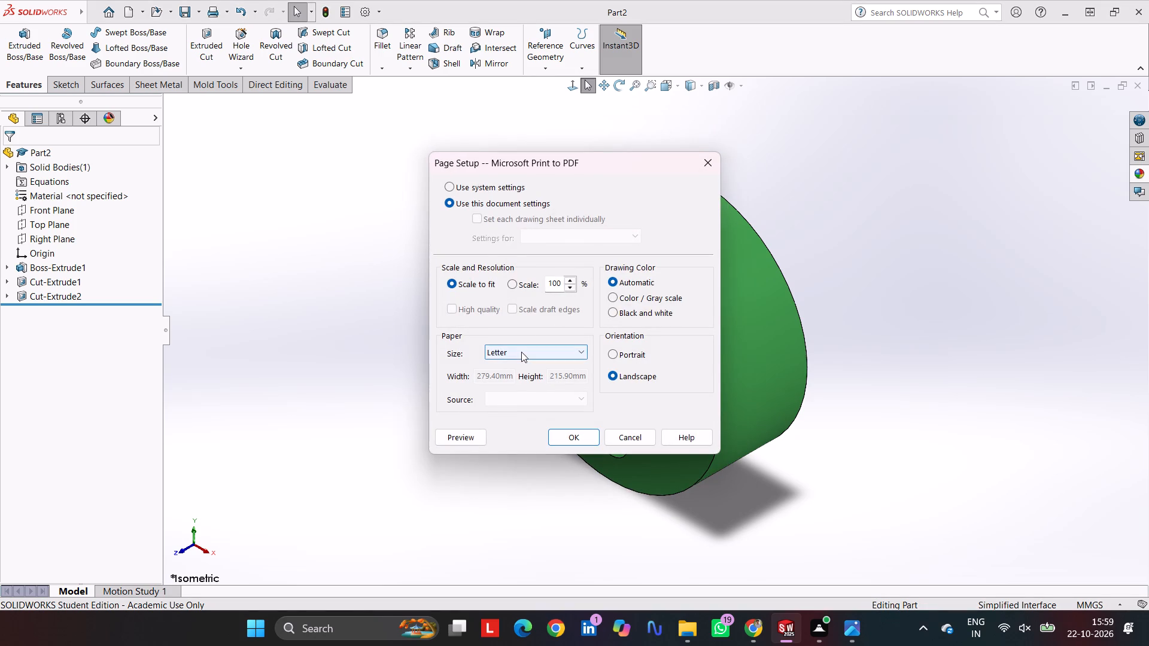
pyautogui.click(521, 352)
pyautogui.scroll(14, 500, 234)
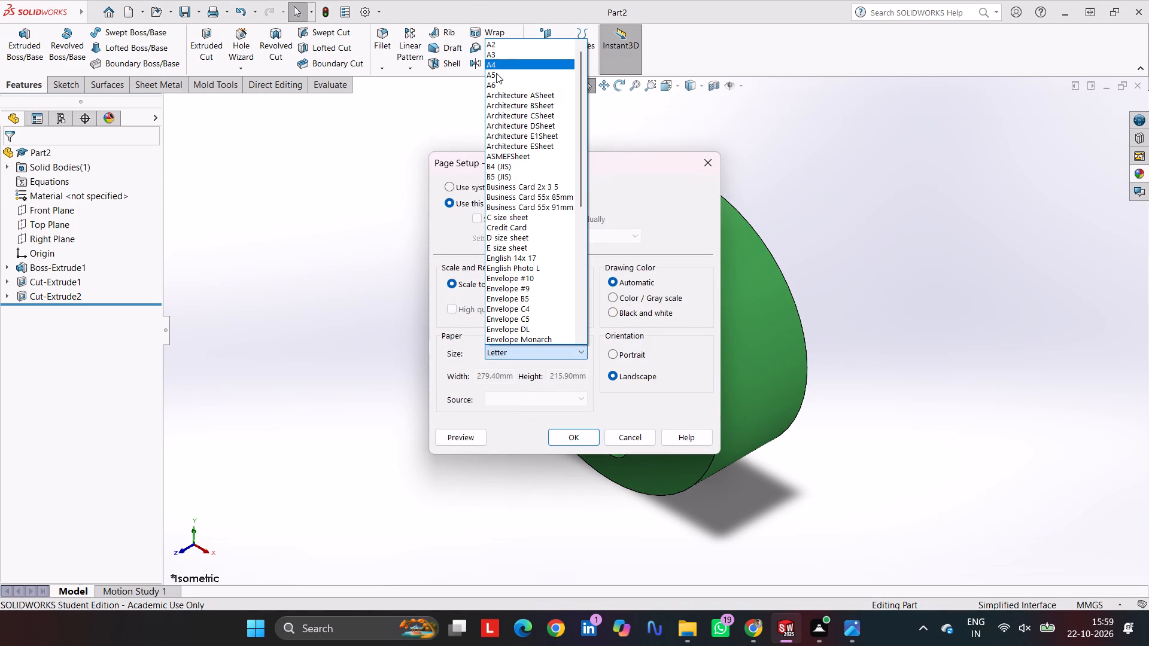
pyautogui.click(497, 64)
pyautogui.click(552, 440)
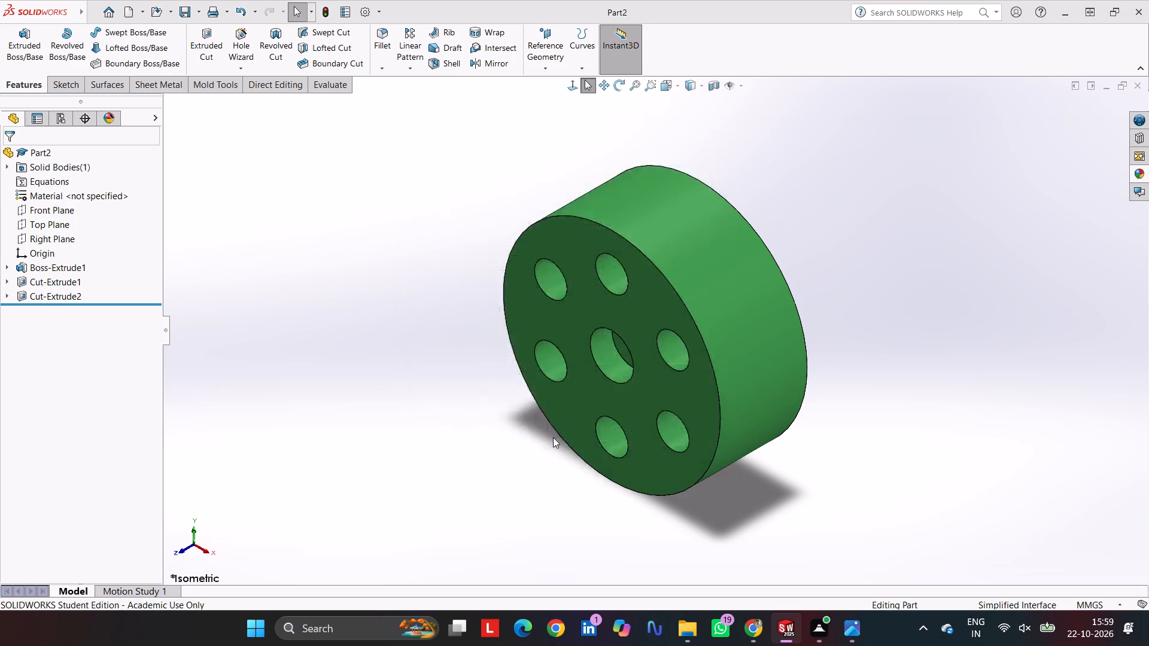
# Print the green disc's current screen image to a PDF named 2 in the PROJECT folder's BeltChain SolidWorks Assembly subfolder.
pyautogui.click(549, 473)
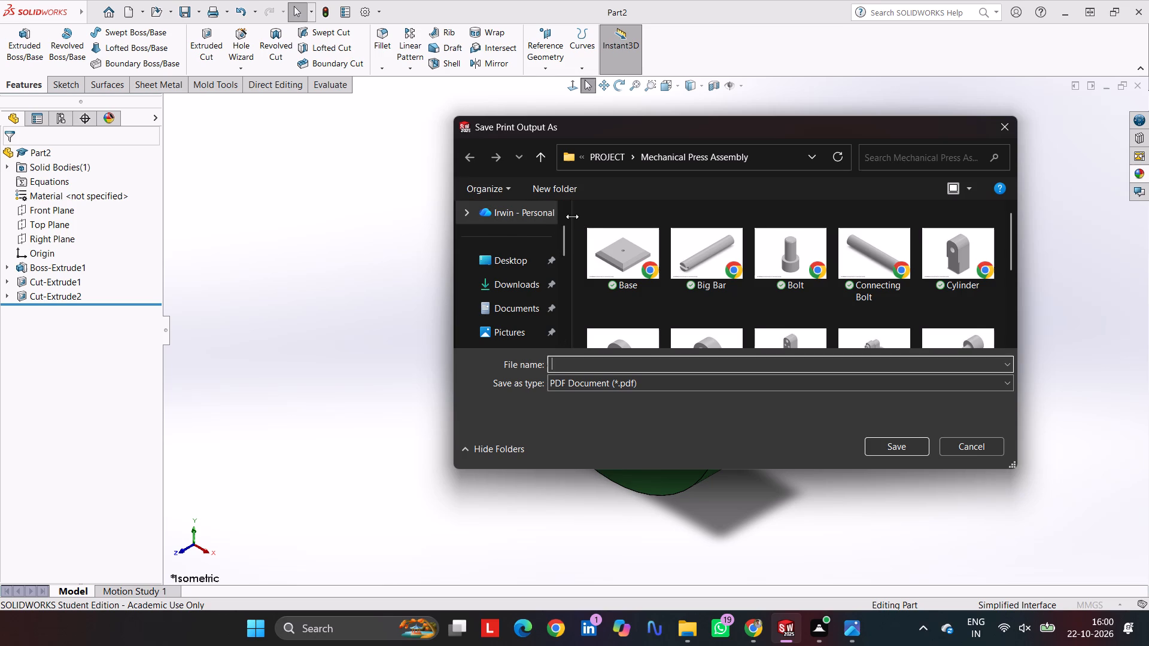
pyautogui.click(606, 160)
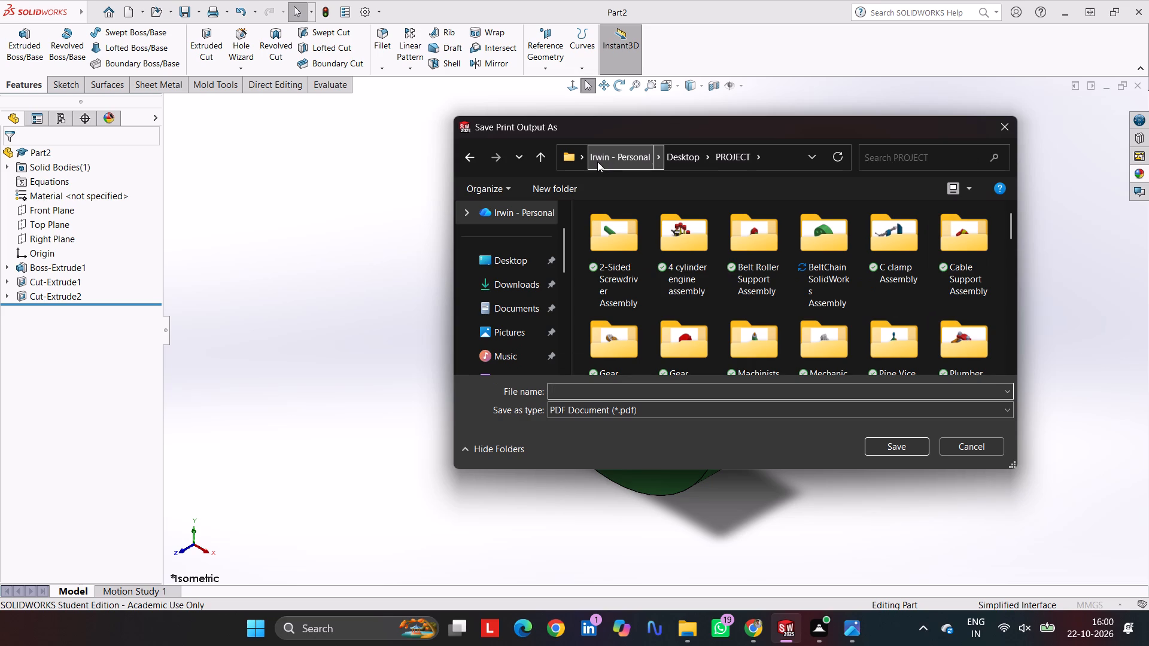
pyautogui.click(618, 154)
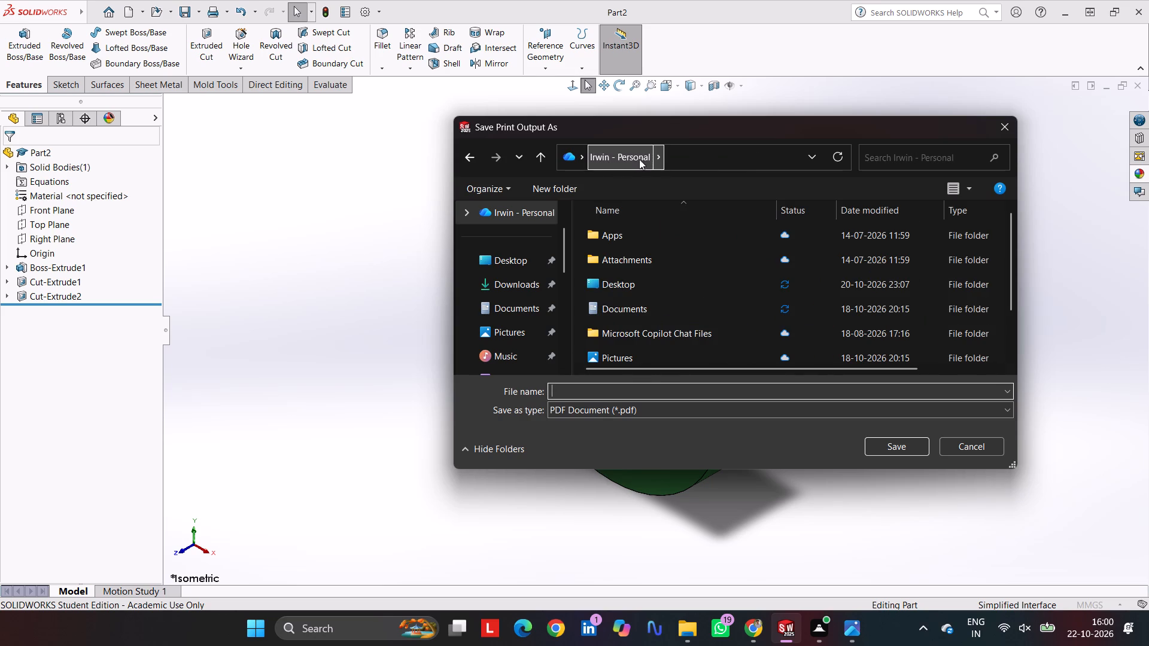
pyautogui.scroll(2, 510, 275)
pyautogui.scroll(-1, 513, 260)
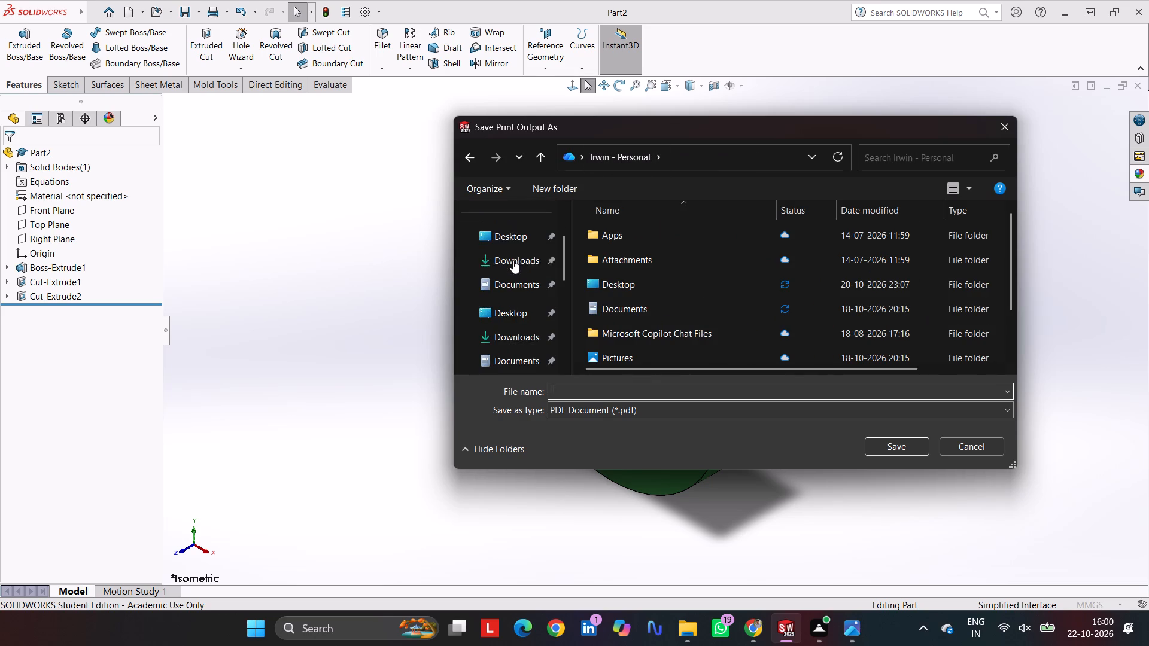
pyautogui.scroll(-2, 513, 258)
pyautogui.click(513, 258)
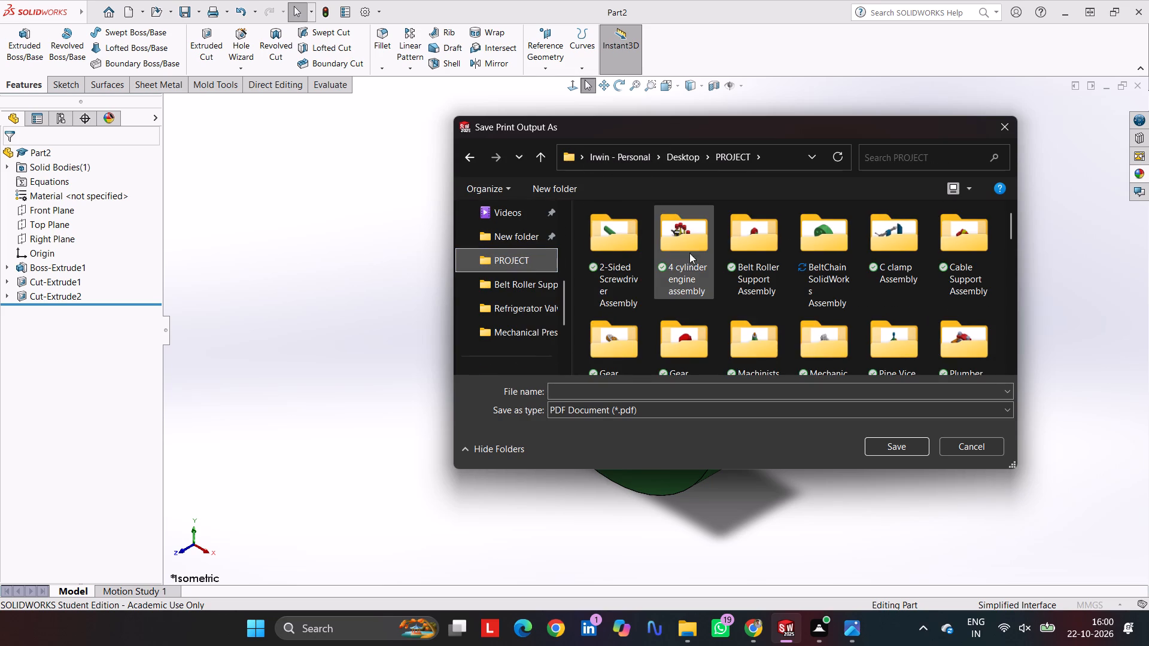
pyautogui.scroll(-1, 704, 260)
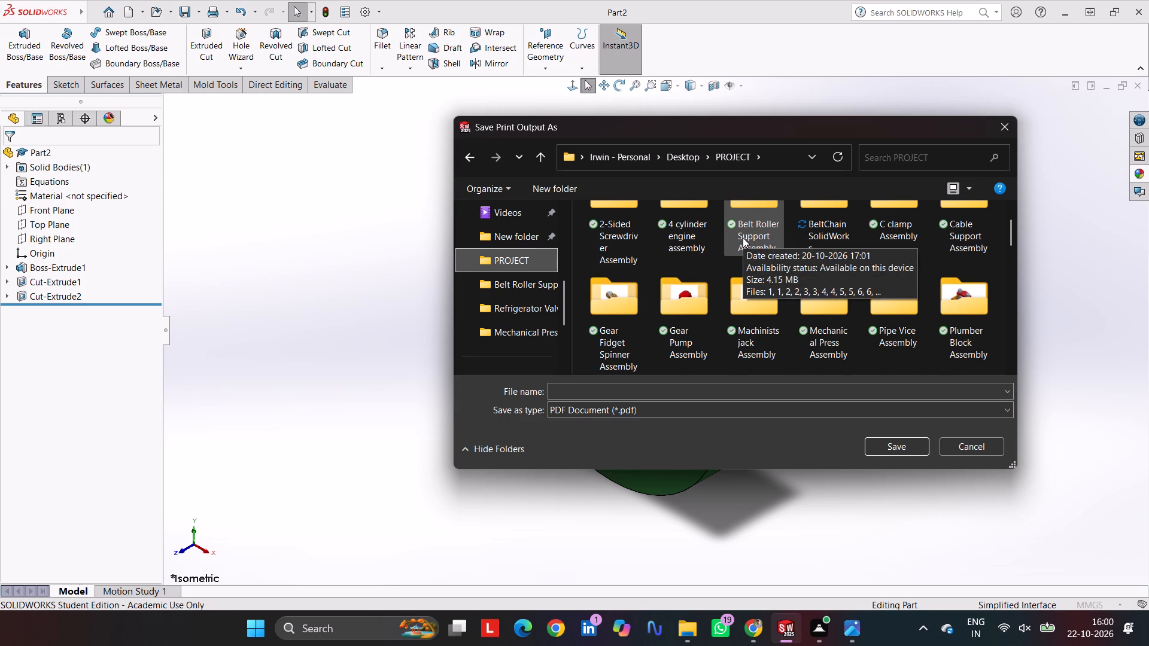
pyautogui.scroll(2, 742, 243)
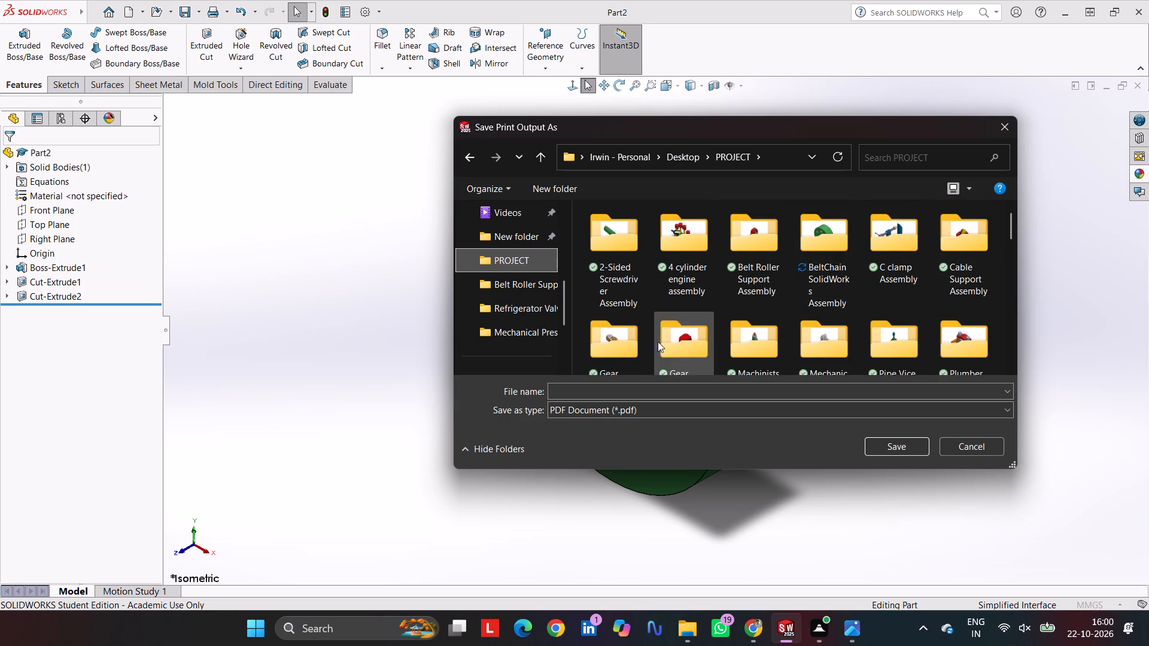
pyautogui.scroll(-1, 739, 330)
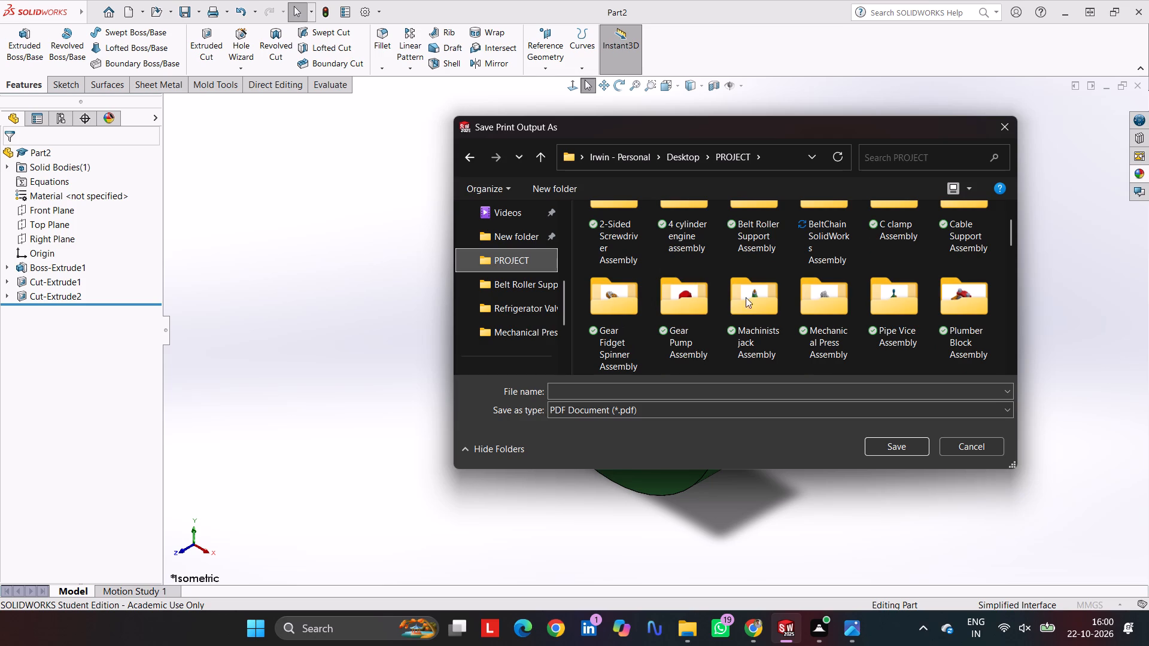
pyautogui.scroll(-1, 823, 298)
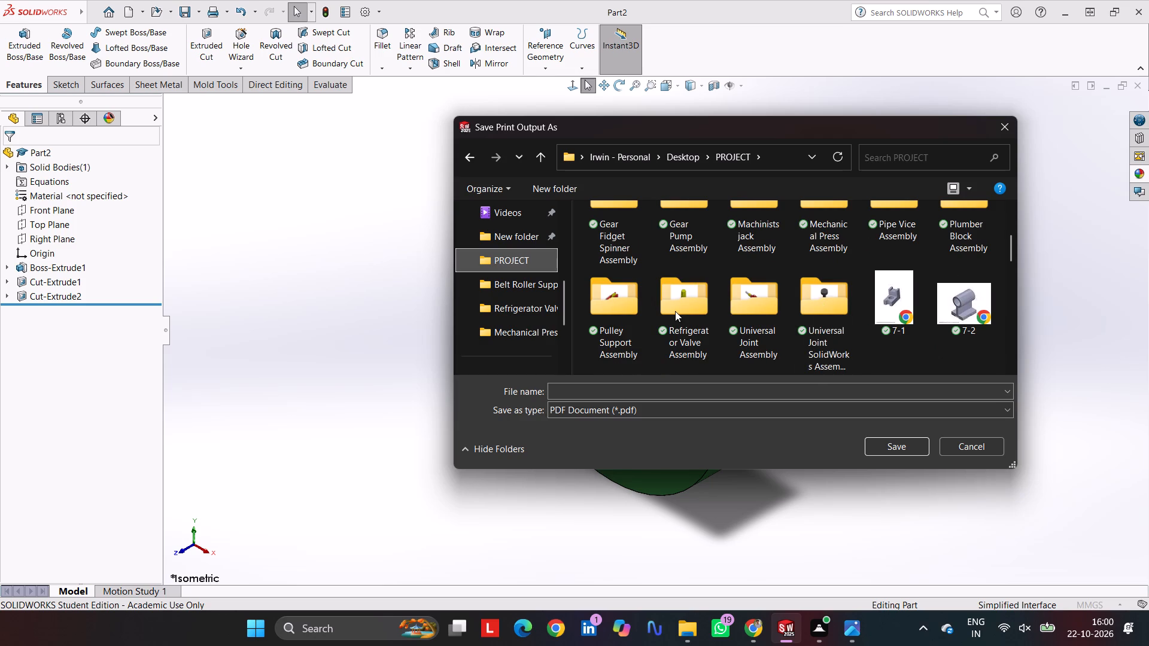
pyautogui.scroll(4, 801, 301)
pyautogui.doubleClick(744, 233)
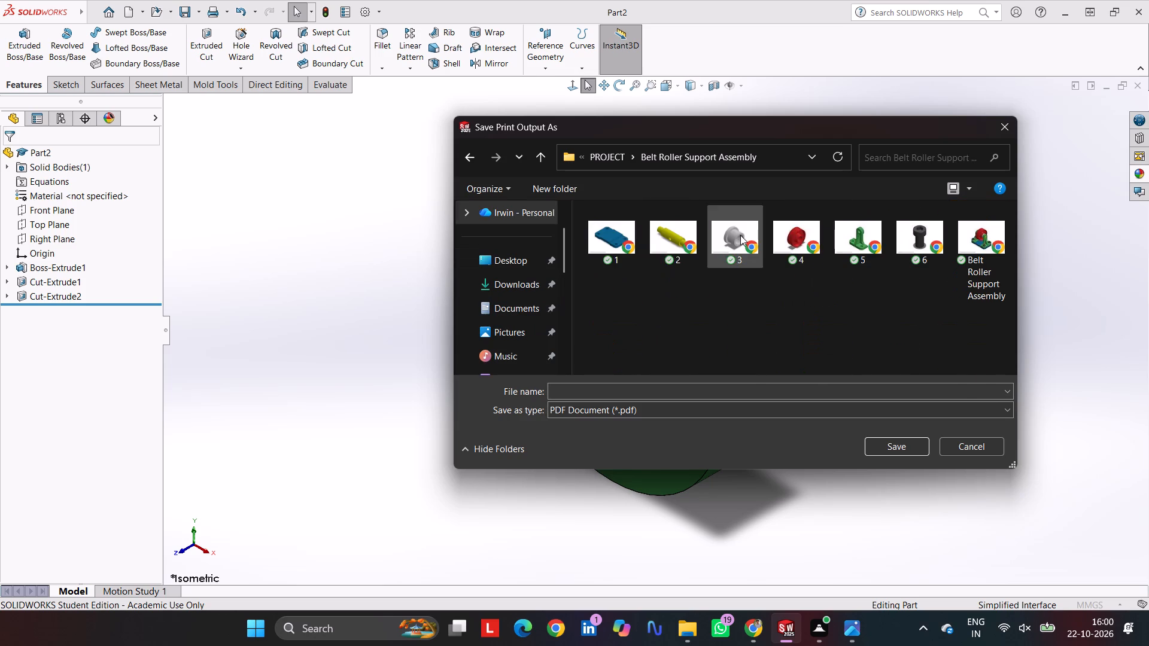
pyautogui.click(608, 151)
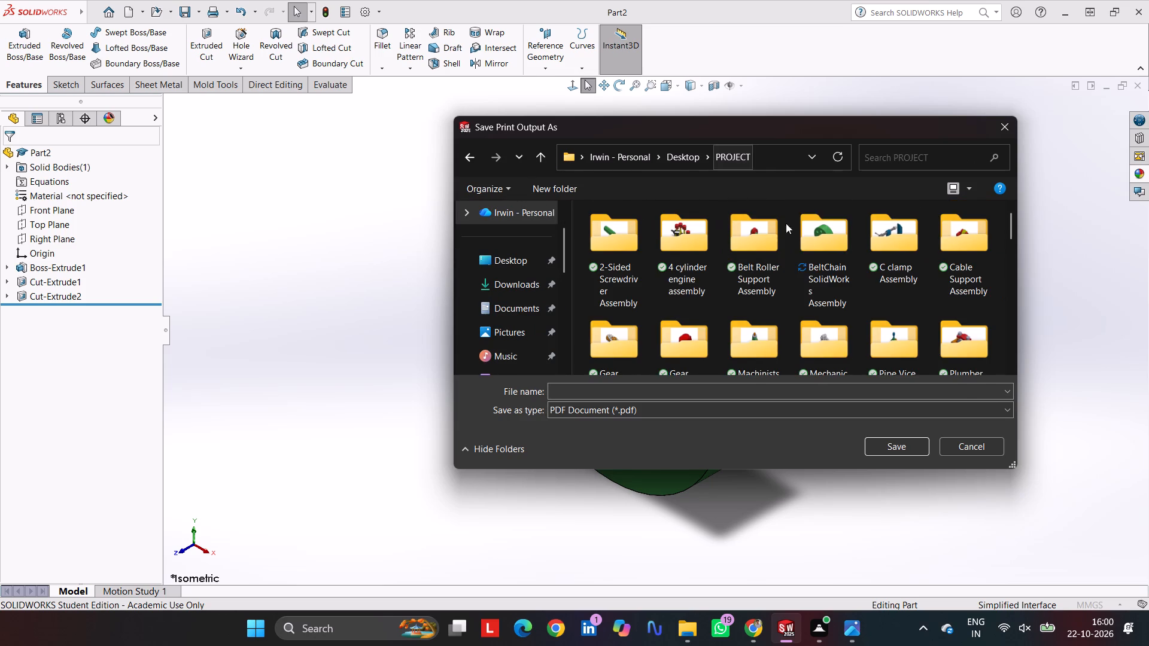
pyautogui.click(828, 237)
pyautogui.click(827, 237)
pyautogui.doubleClick(810, 233)
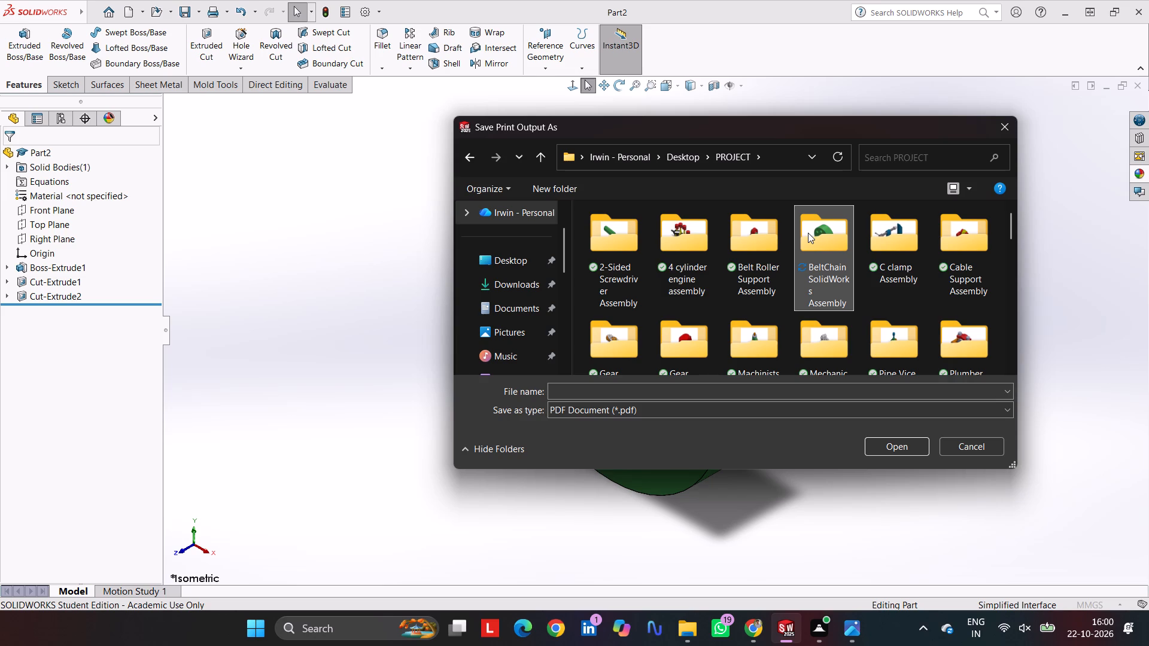
pyautogui.click(609, 385)
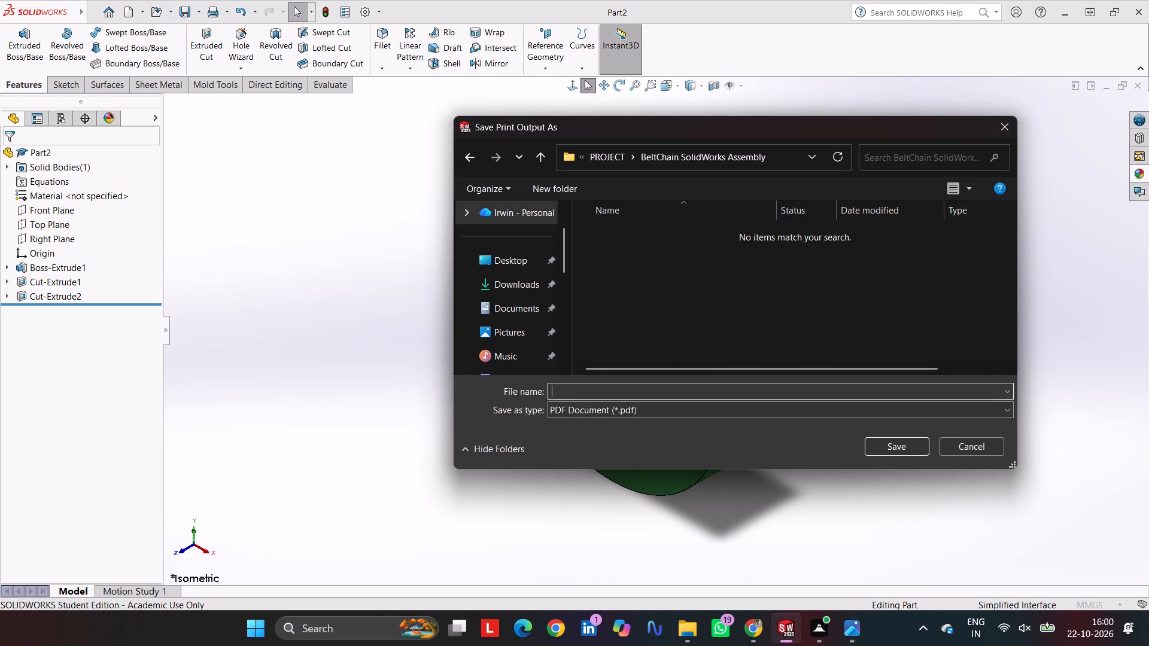
pyautogui.press('2')
pyautogui.press('Return')
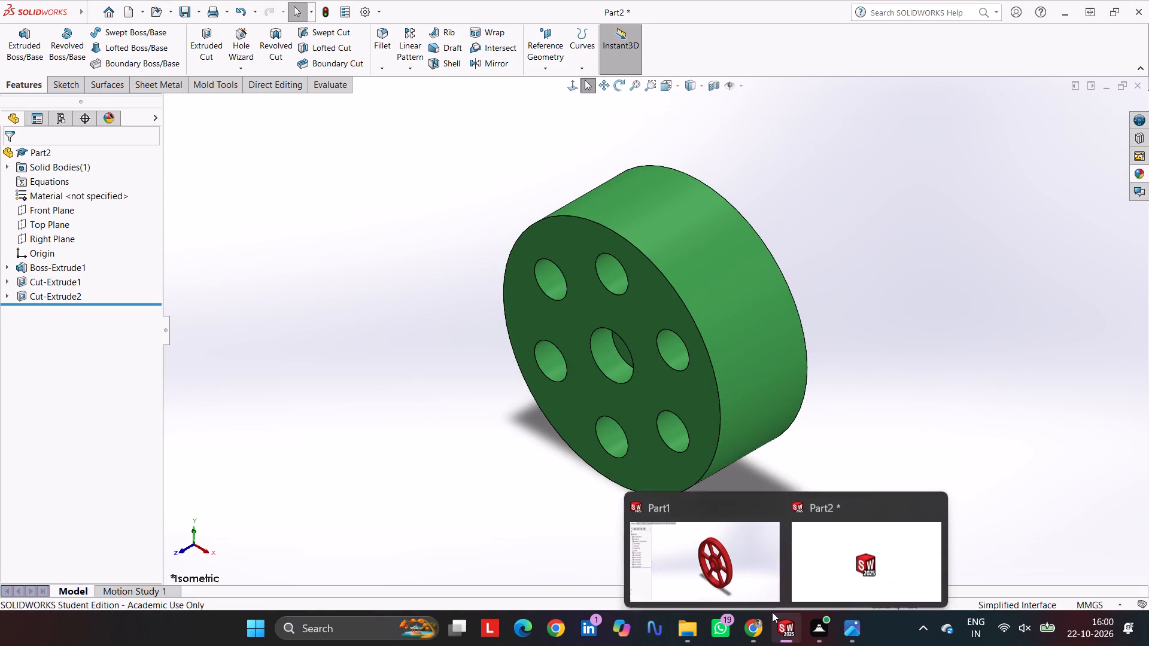
# Switch to the red spoked wheel in Part1 and set its print paper size to A4.
pyautogui.click(733, 553)
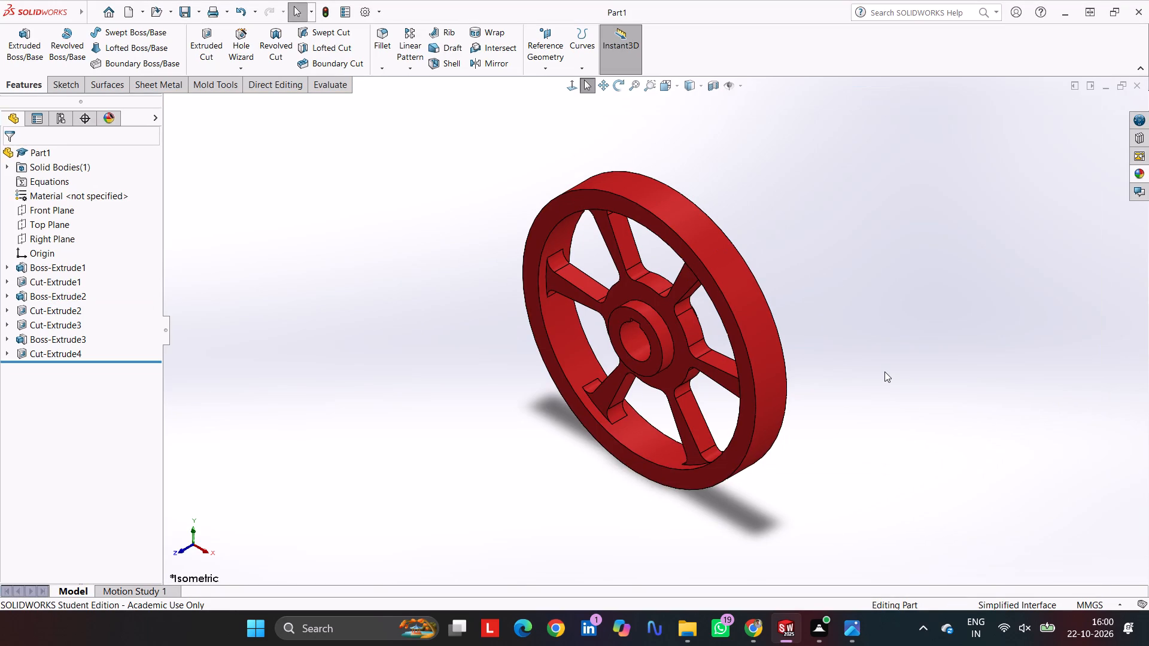
pyautogui.hotkey('ctrl', 'p')
pyautogui.click(685, 192)
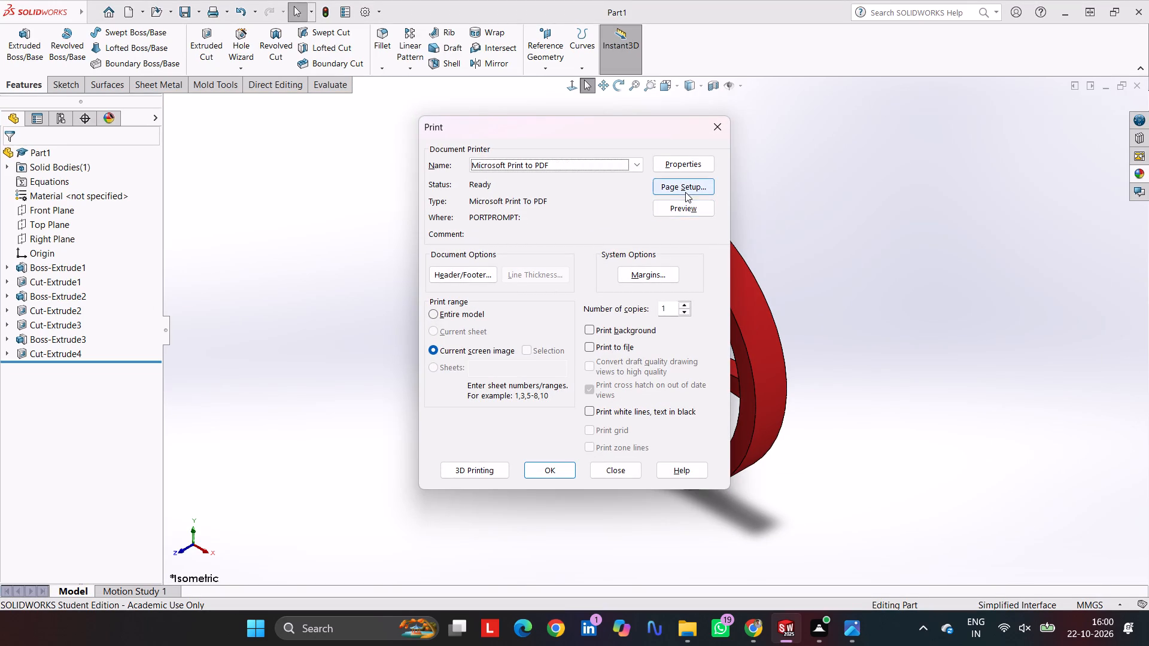
pyautogui.click(533, 355)
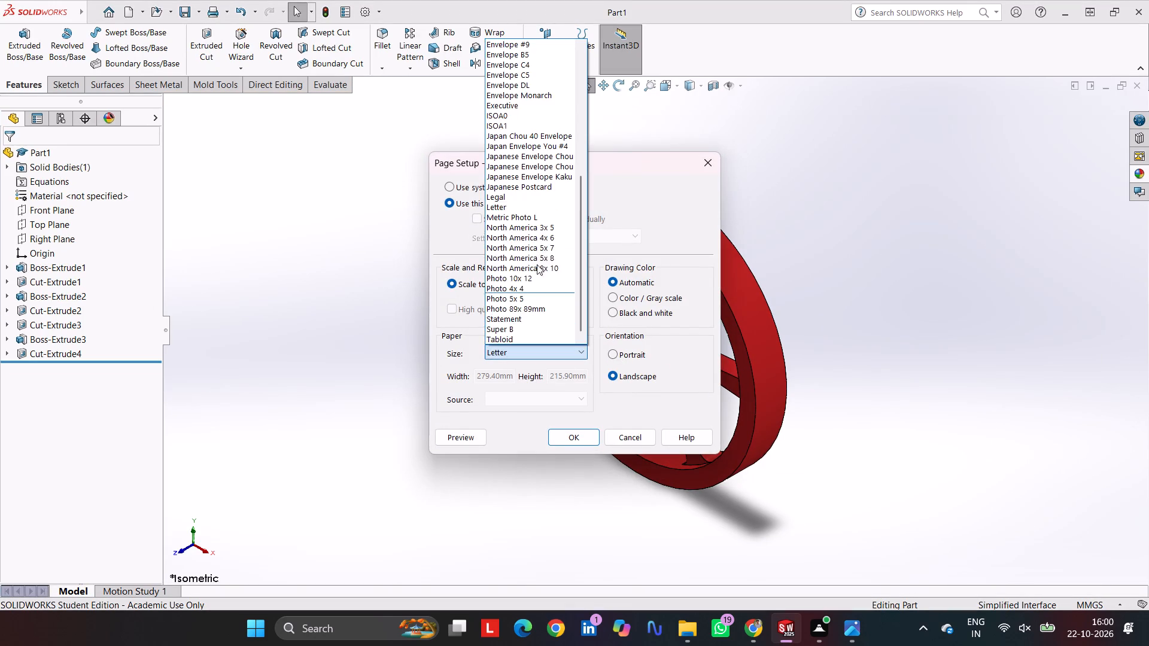
pyautogui.scroll(12, 540, 207)
pyautogui.click(517, 58)
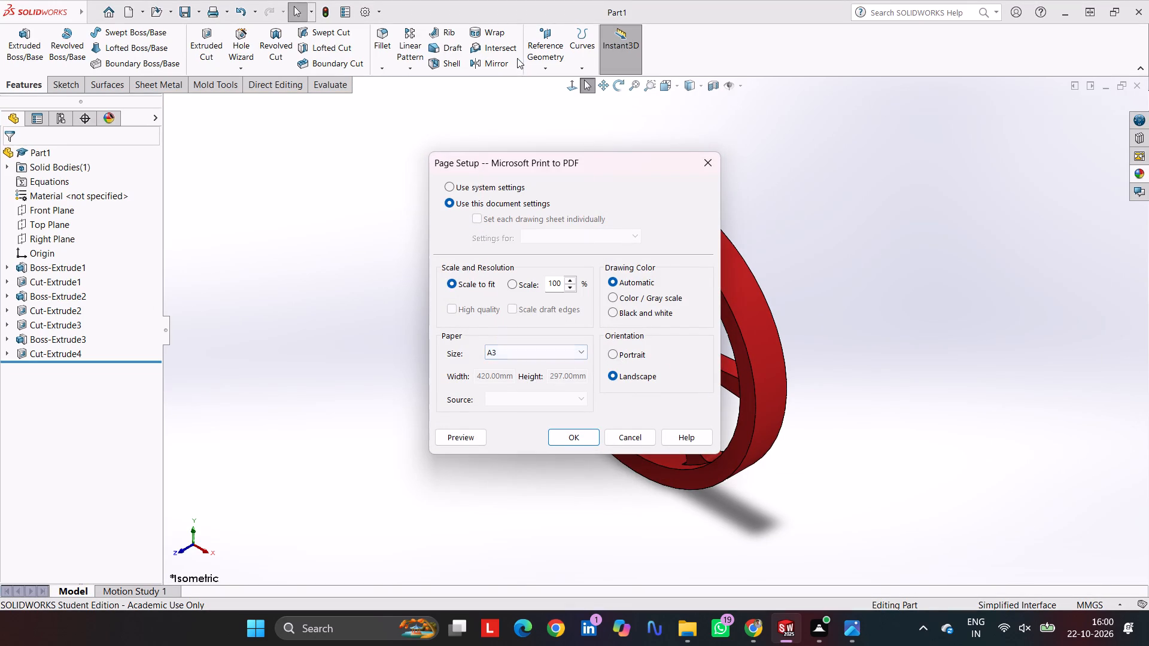
pyautogui.click(512, 352)
pyautogui.scroll(6, 501, 161)
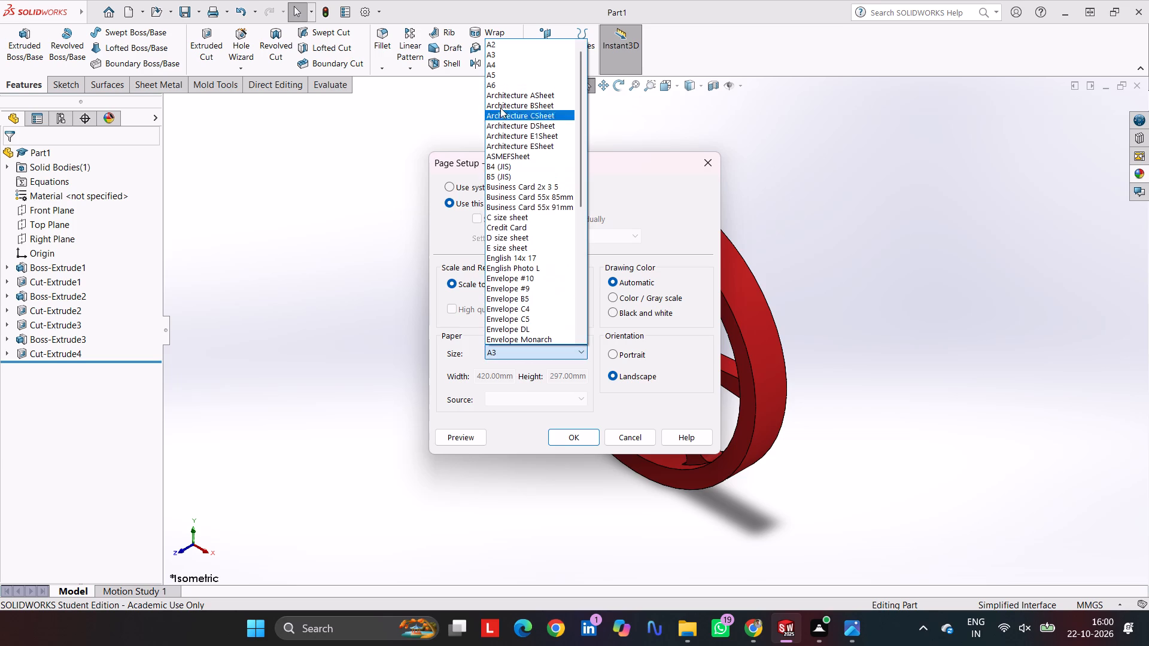
pyautogui.click(502, 67)
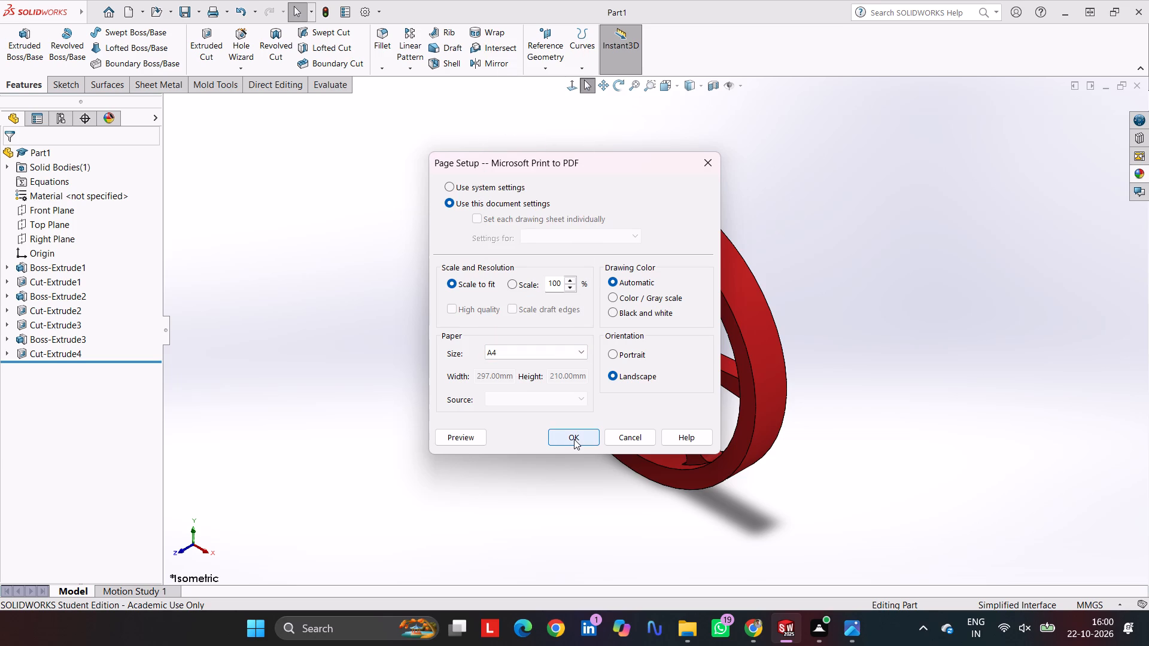
pyautogui.click(574, 439)
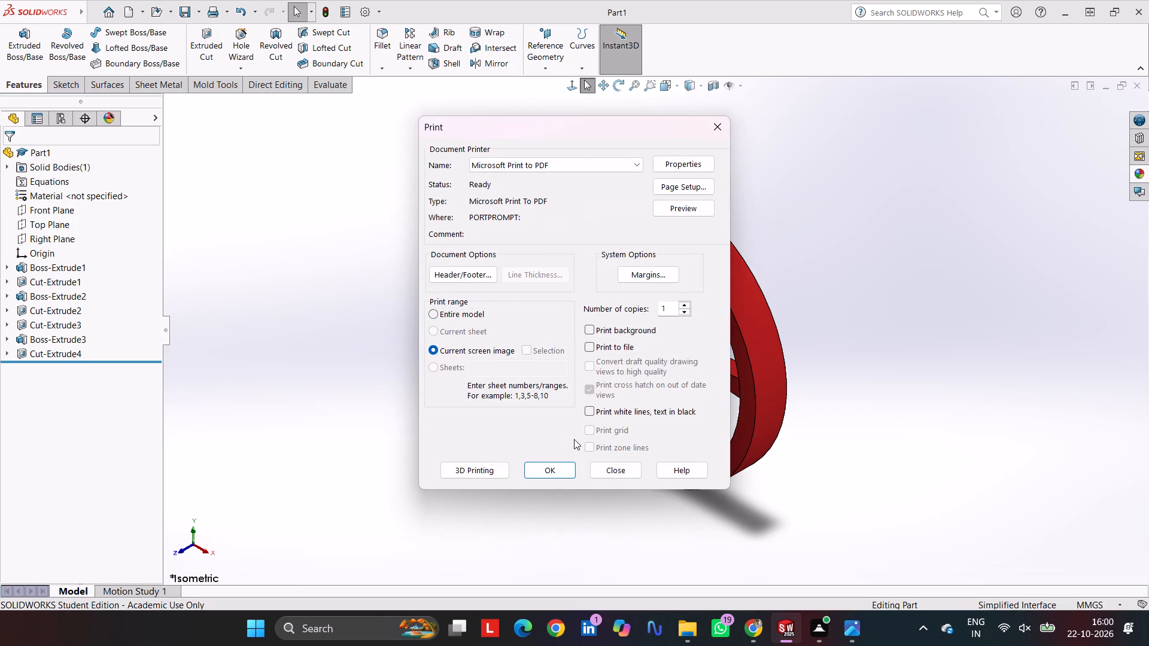
# Print the red wheel's current screen image to a PDF named 1 in the BeltChain SolidWorks Assembly folder.
pyautogui.click(566, 470)
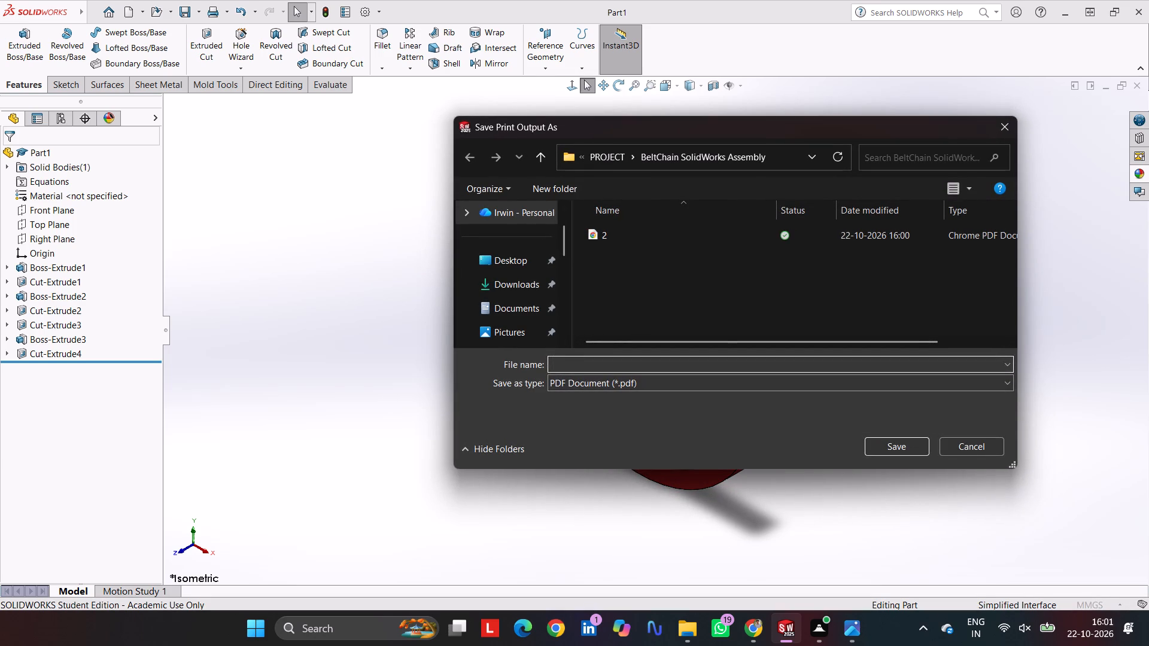
pyautogui.press('1')
pyautogui.press('Return')
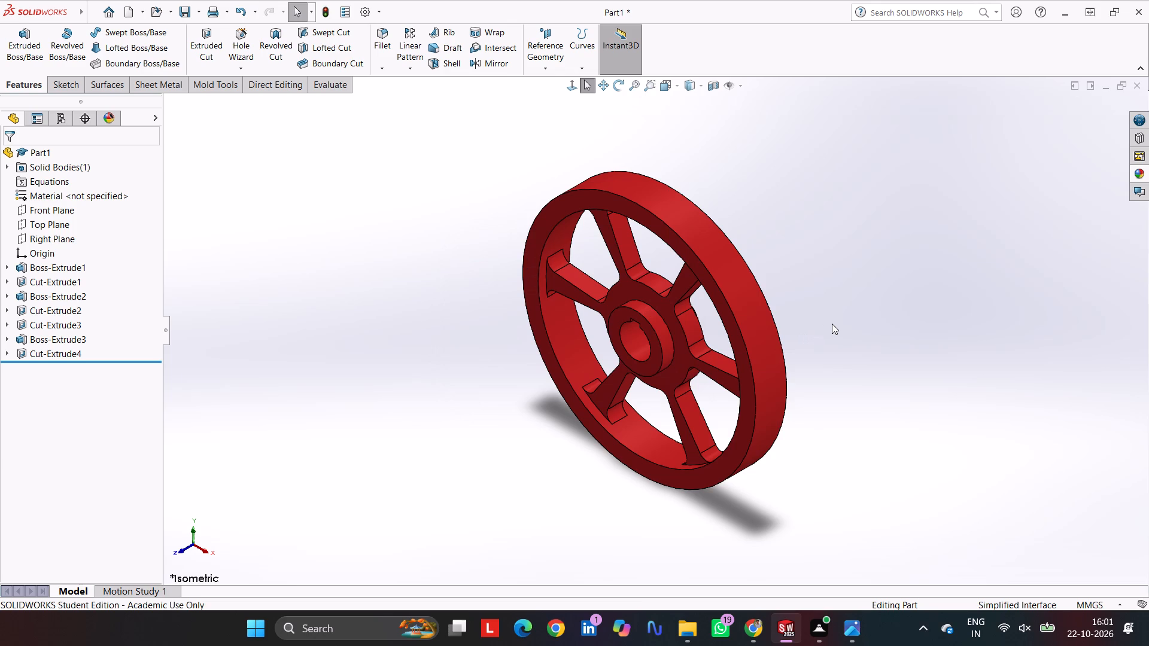
pyautogui.click(832, 324)
# Create a new part document for the third component.
pyautogui.hotkey('ctrl', 'n')
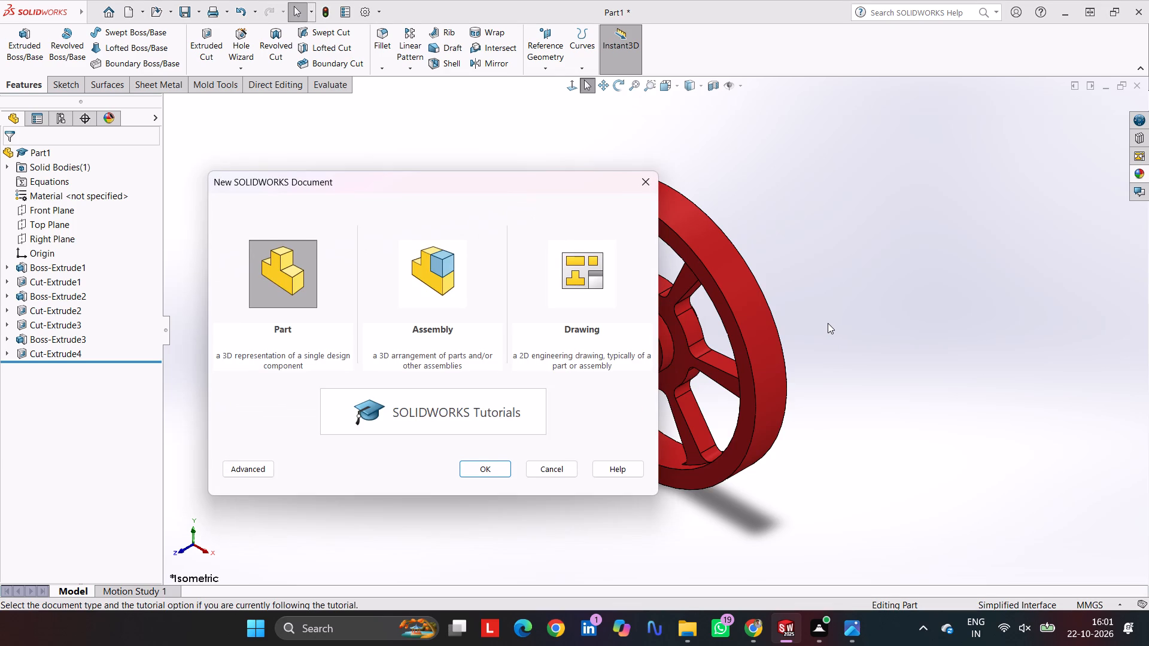
pyautogui.click(494, 465)
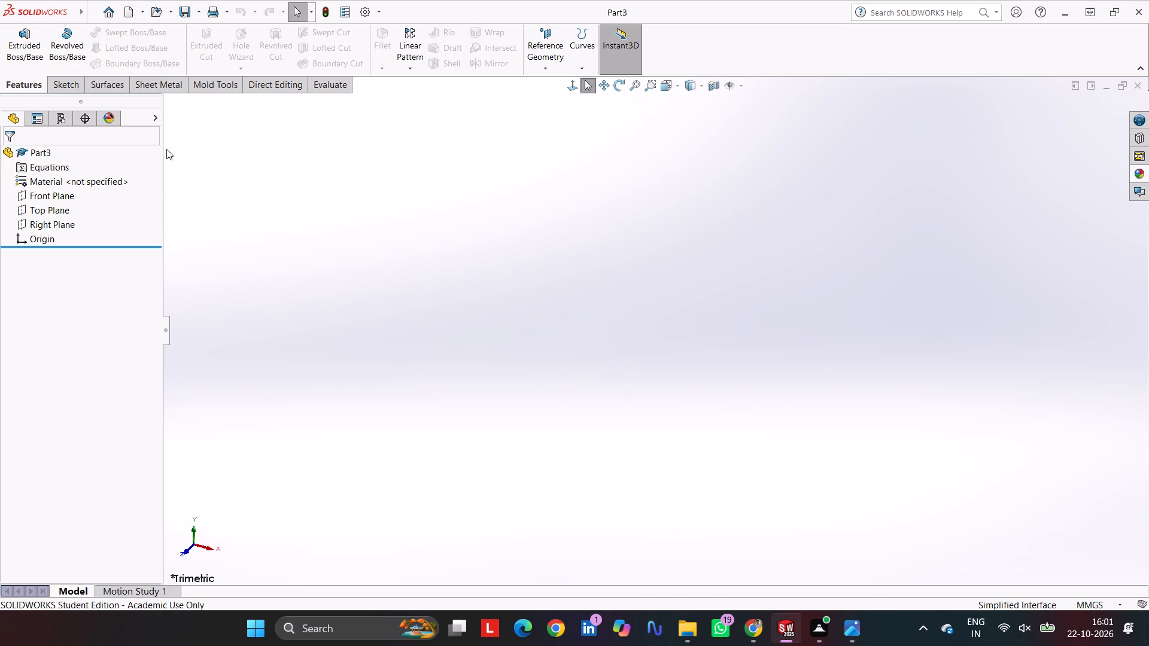
# Start a sketch on the Front Plane and draw a circle centred on the origin.
pyautogui.click(51, 200)
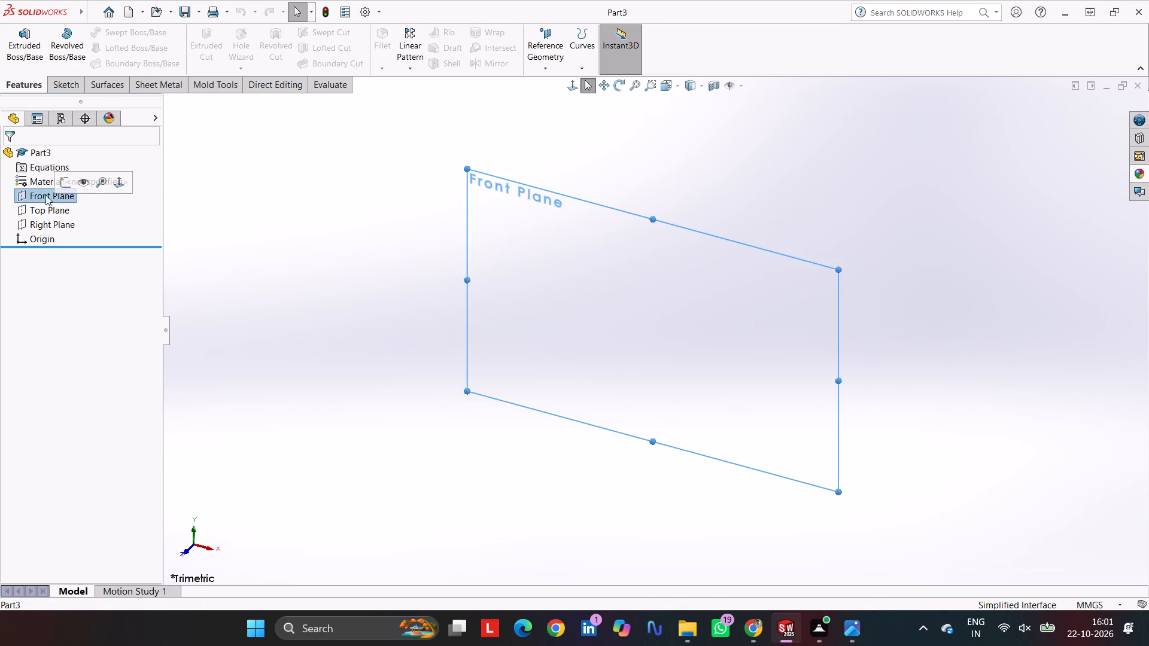
pyautogui.click(54, 90)
pyautogui.click(19, 49)
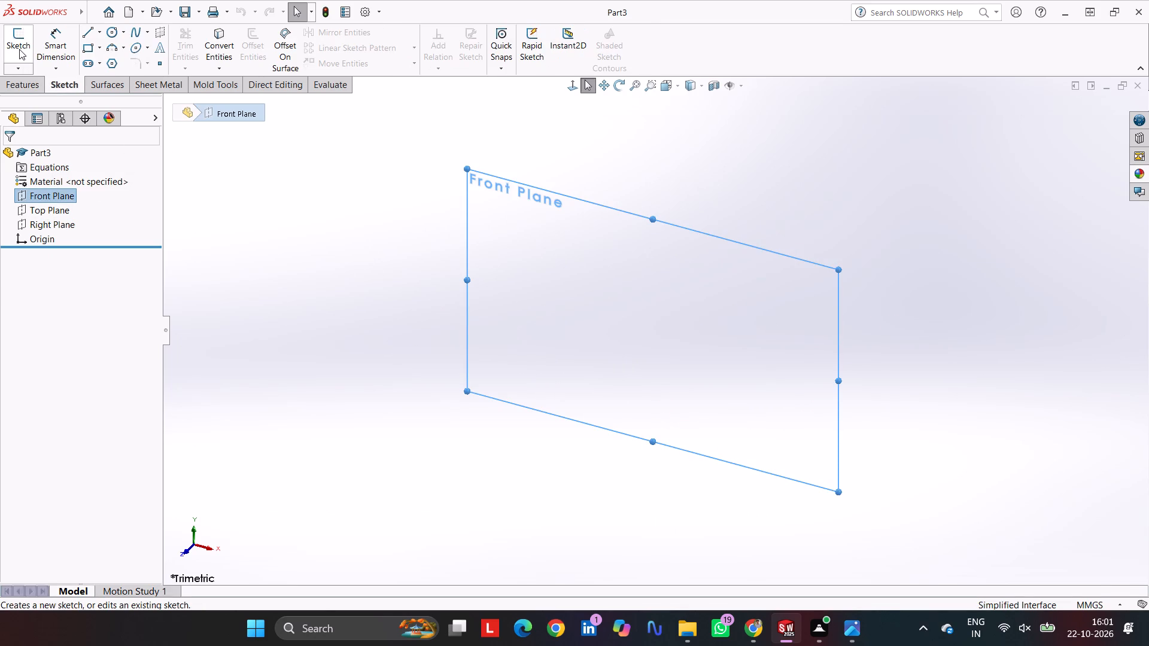
pyautogui.click(113, 35)
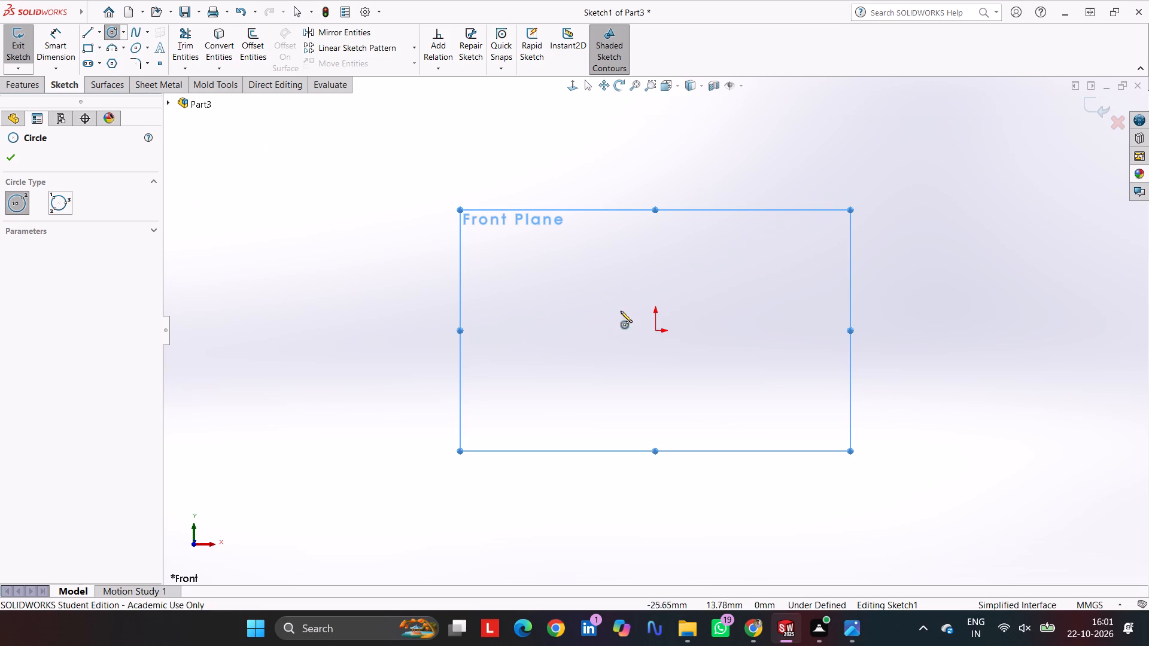
pyautogui.click(655, 330)
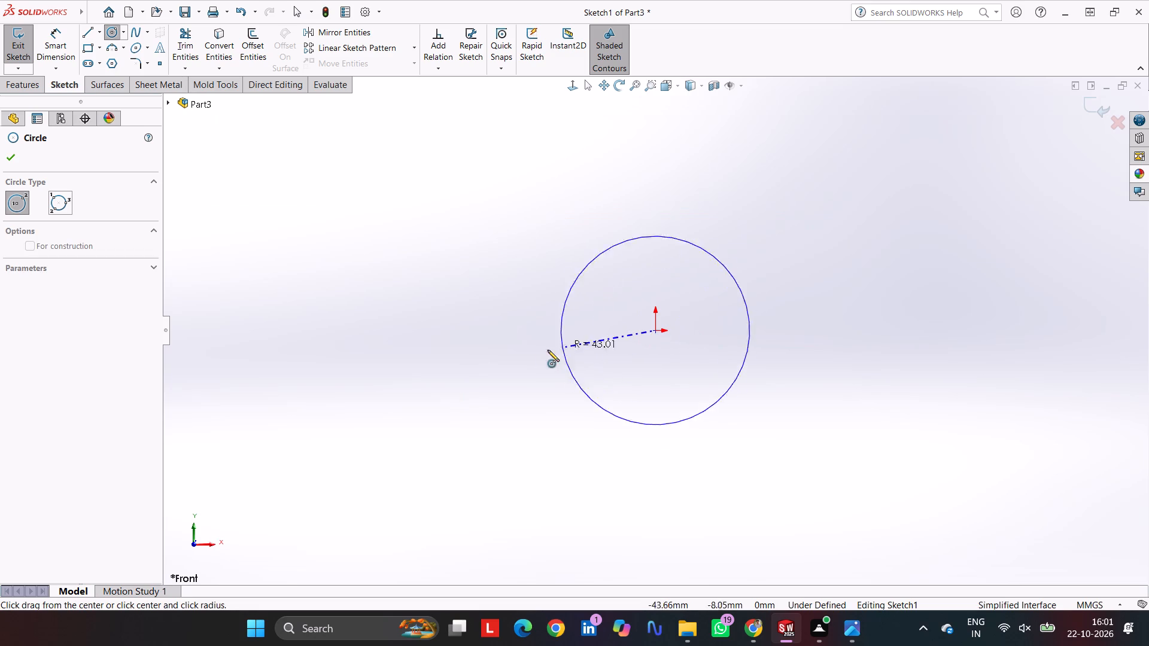
pyautogui.moveTo(527, 351); pyautogui.dragTo(457, 350)
# Dimension the sketched circle's diameter and set it to 200 mm.
pyautogui.click(56, 46)
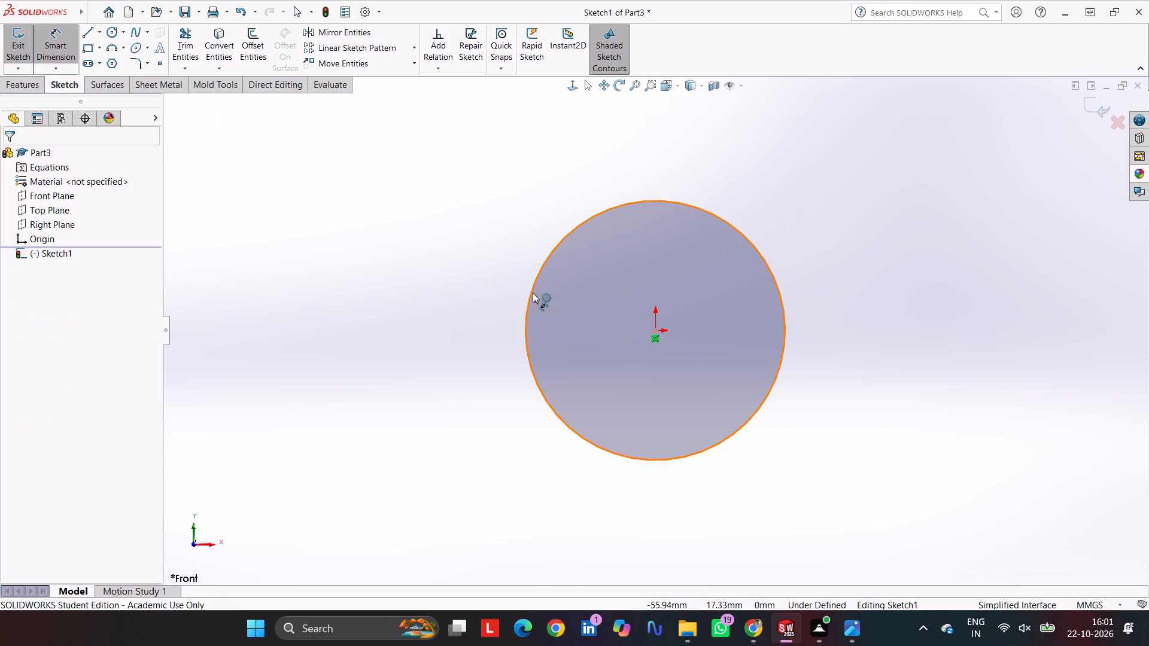
pyautogui.click(533, 292)
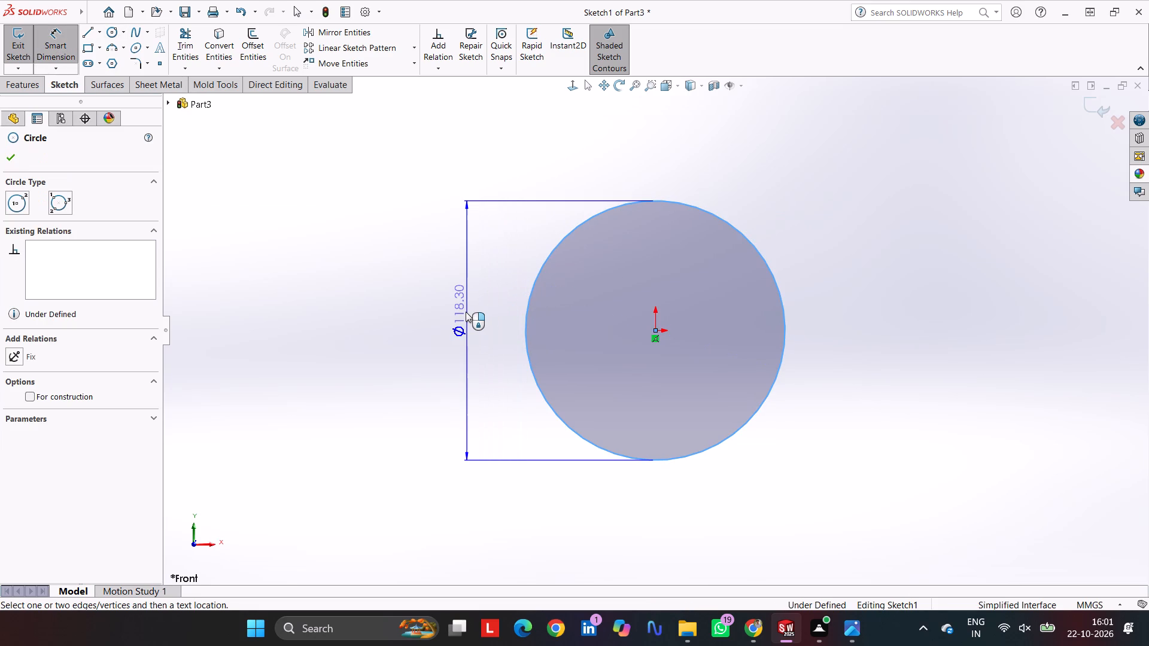
pyautogui.click(466, 312)
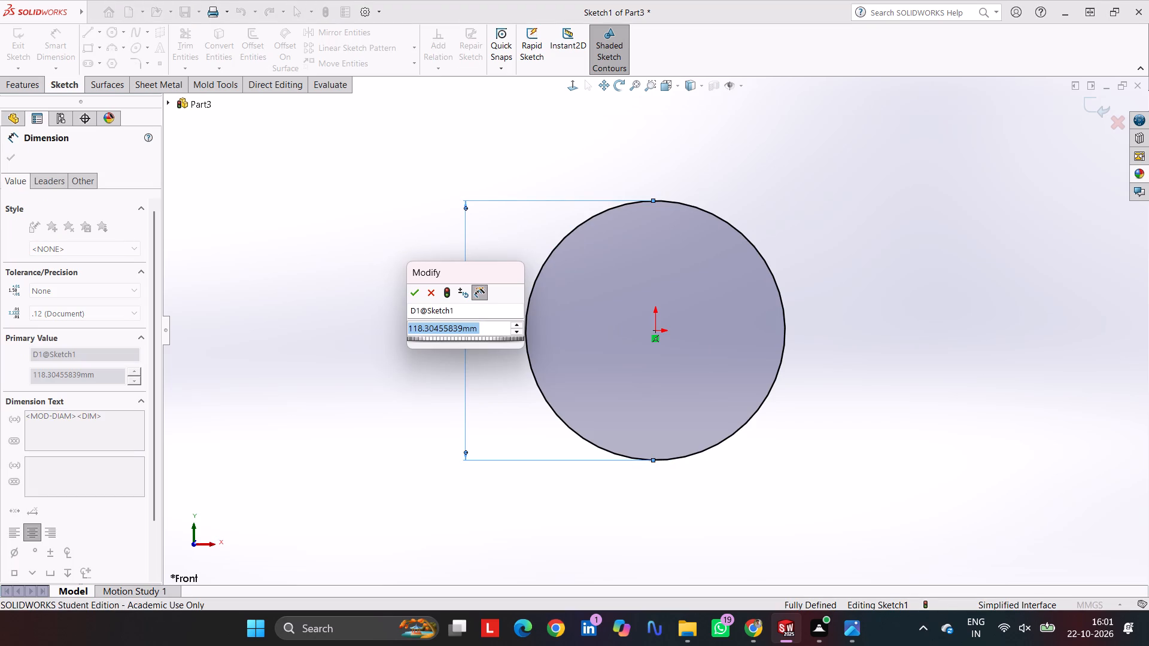
pyautogui.write('20')
pyautogui.press('0')
pyautogui.press('Return')
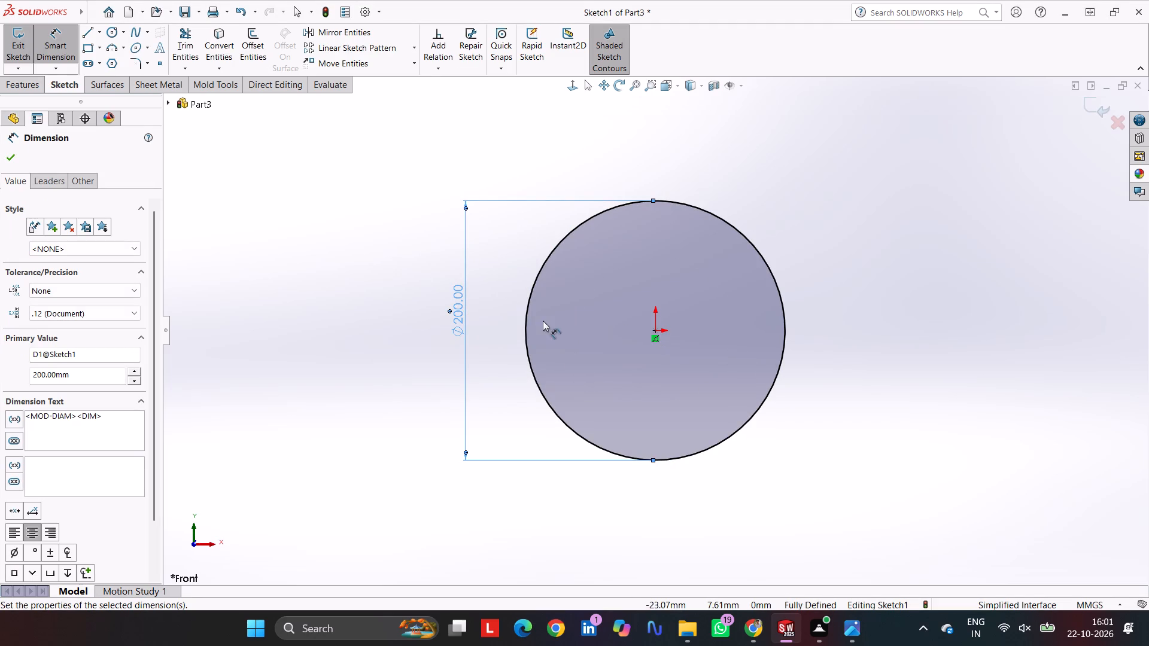
pyautogui.click(18, 159)
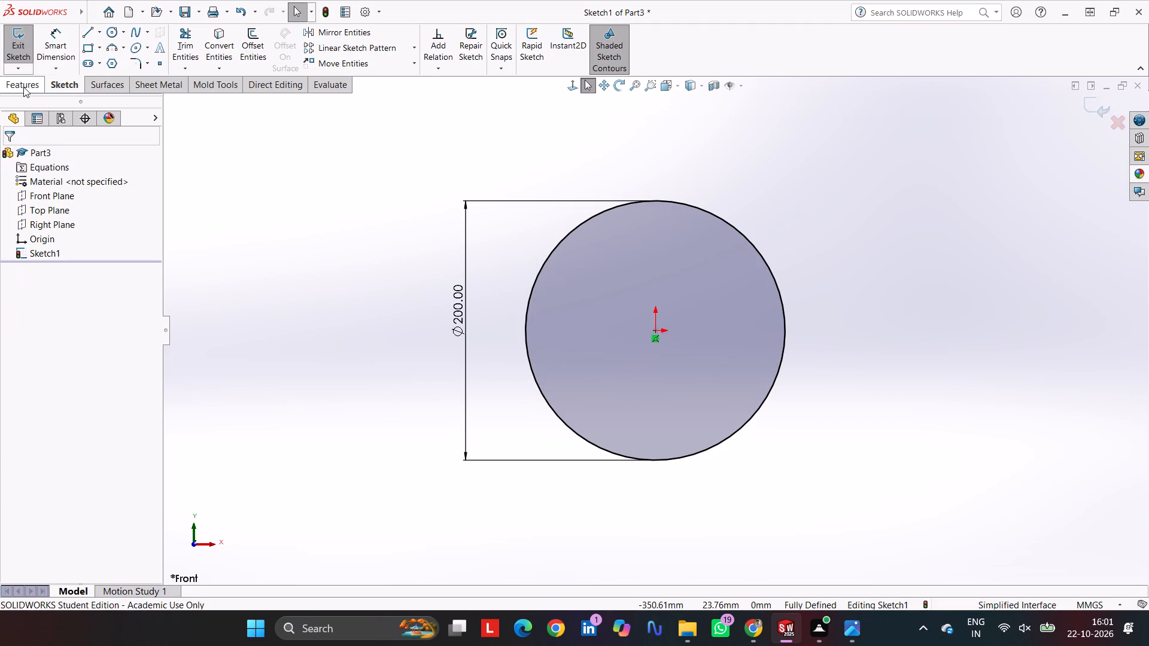
# Extrude the 200 mm circle as a solid disc with a mid-plane depth of 40 mm.
pyautogui.click(23, 87)
pyautogui.click(38, 38)
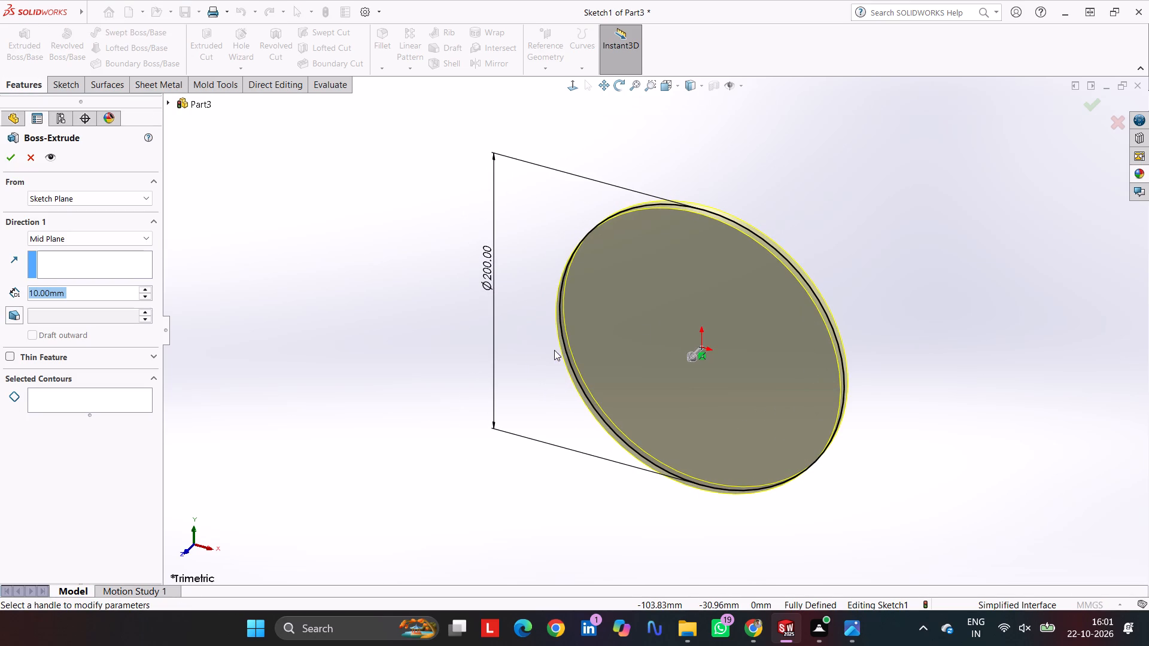
pyautogui.write('40')
pyautogui.press('Return')
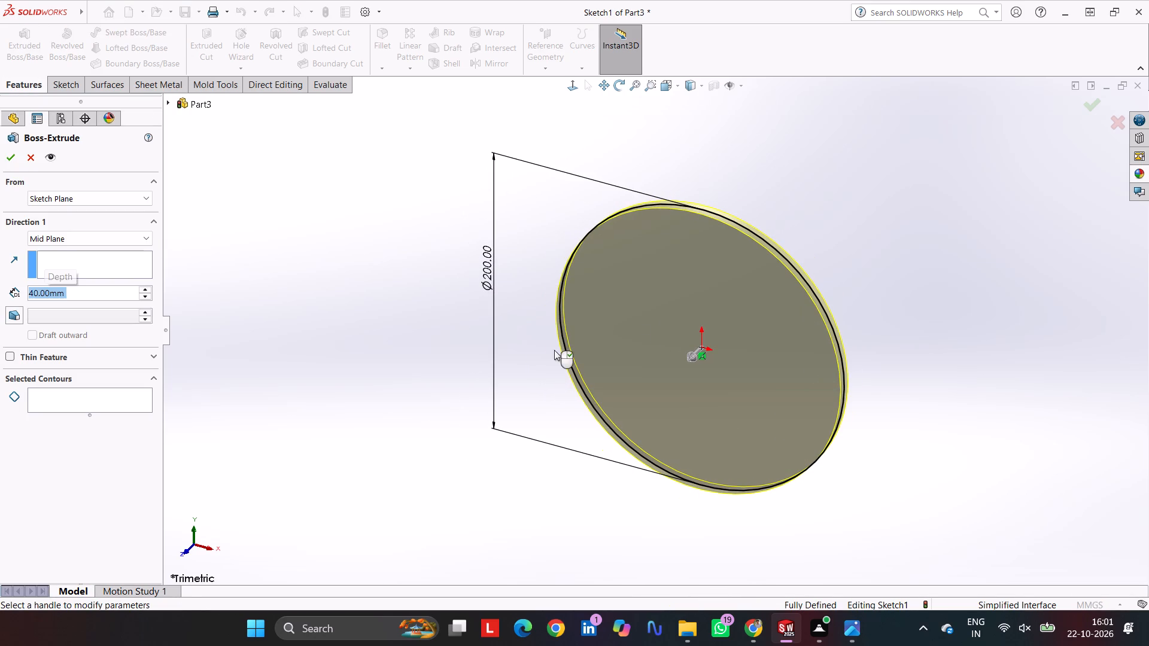
pyautogui.press('Return')
pyautogui.click(743, 375)
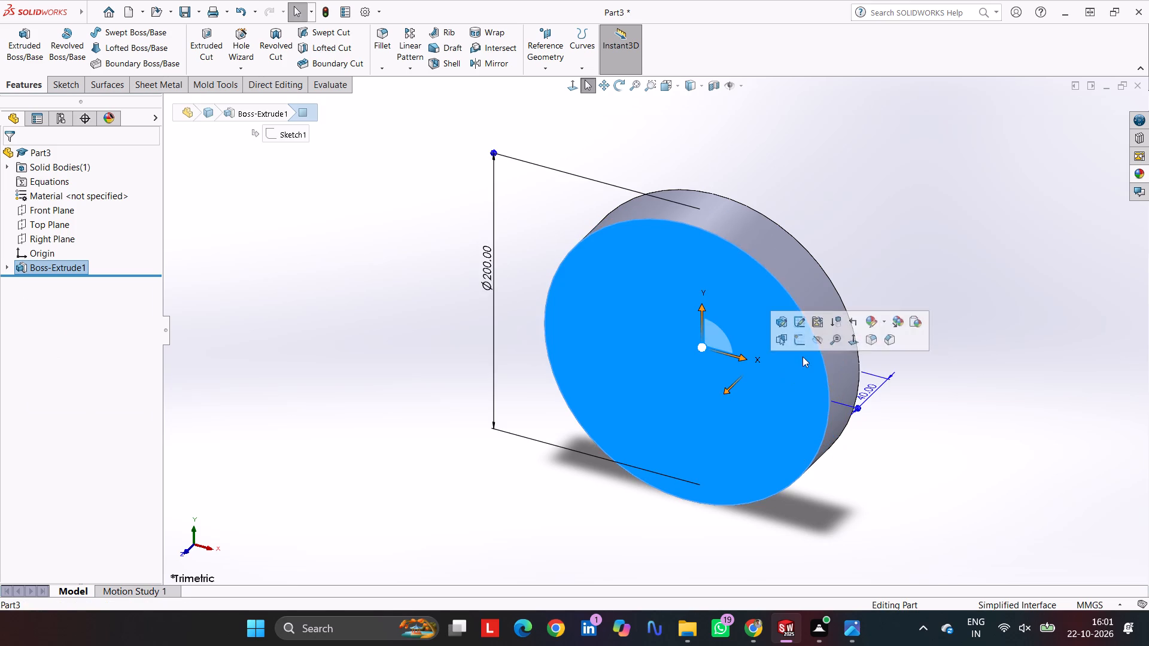
pyautogui.click(890, 192)
# Start a sketch on the Front Plane and draw a circle about 158 mm in diameter centred on the origin.
pyautogui.click(72, 210)
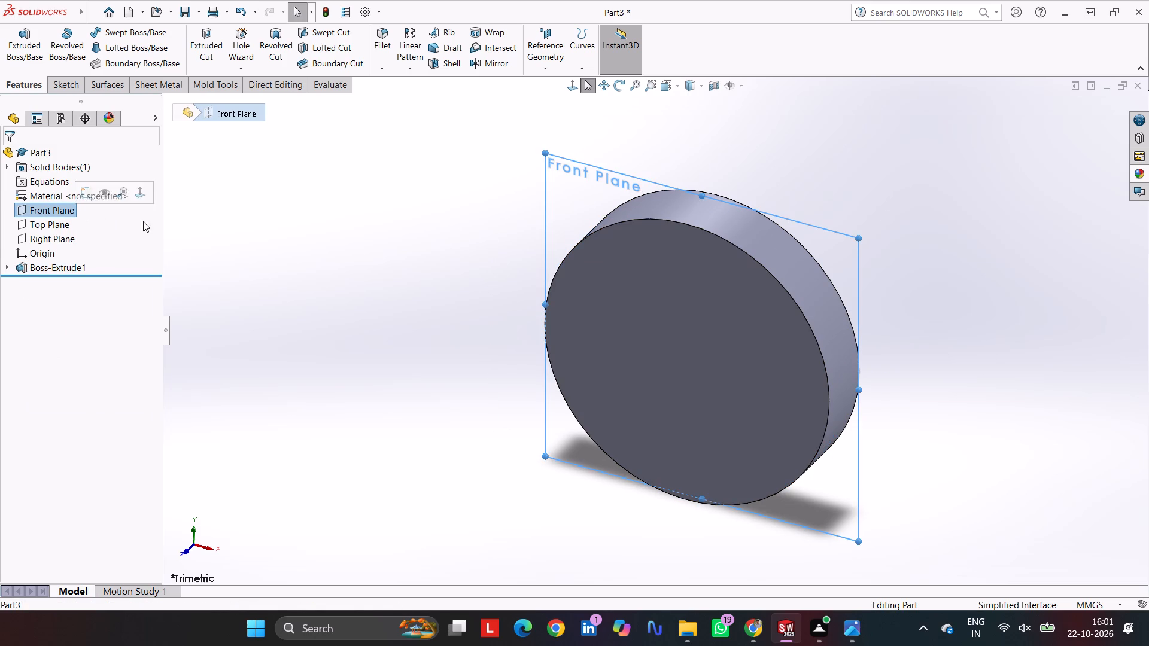
pyautogui.click(69, 95)
pyautogui.click(65, 88)
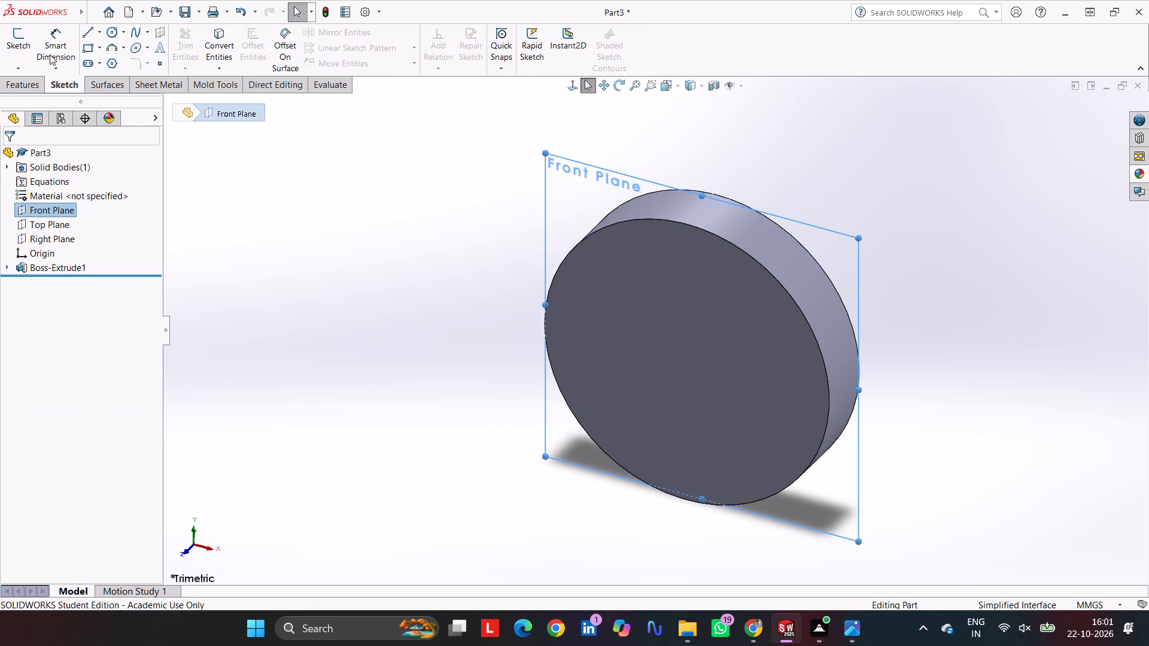
pyautogui.click(21, 34)
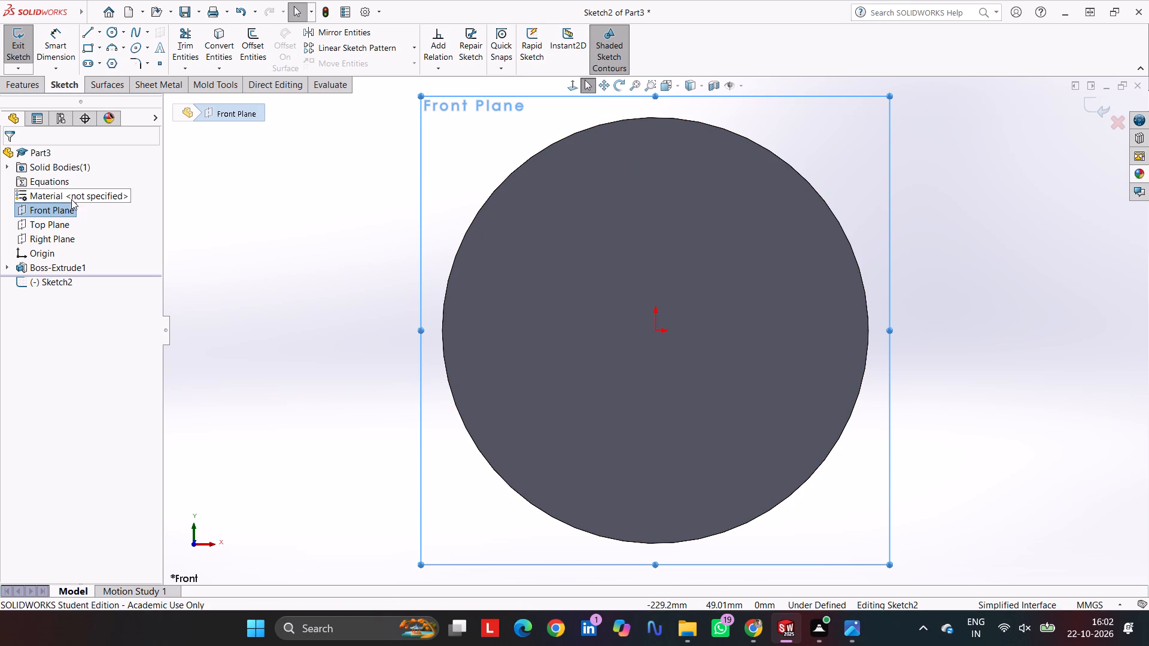
pyautogui.click(113, 31)
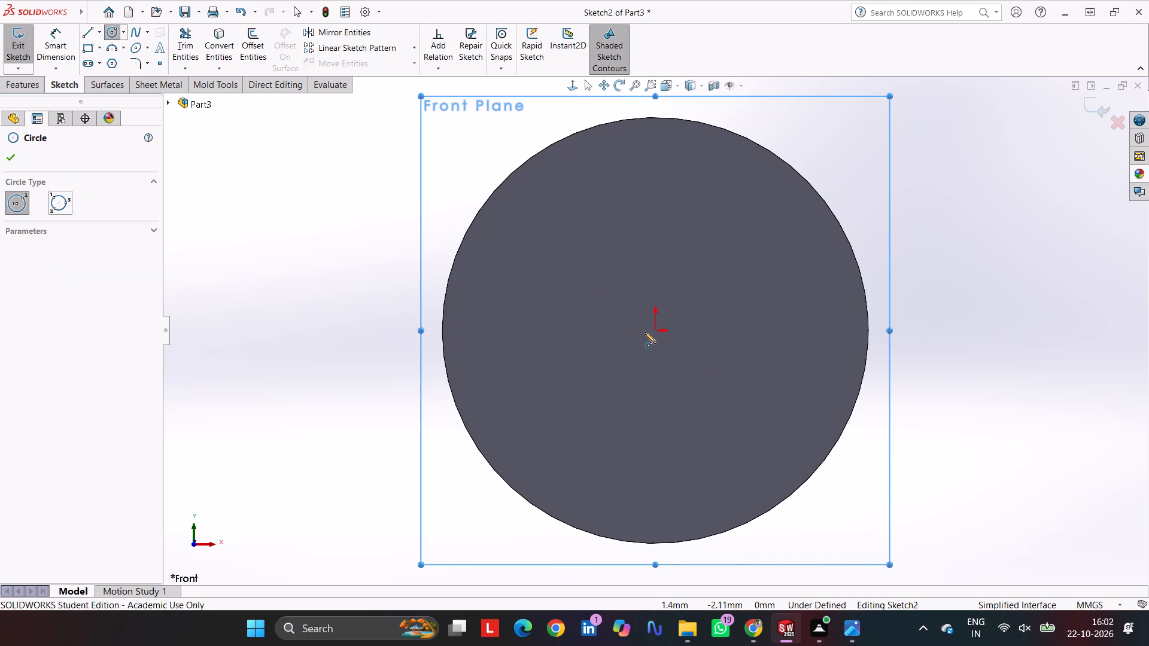
pyautogui.click(655, 332)
pyautogui.click(537, 450)
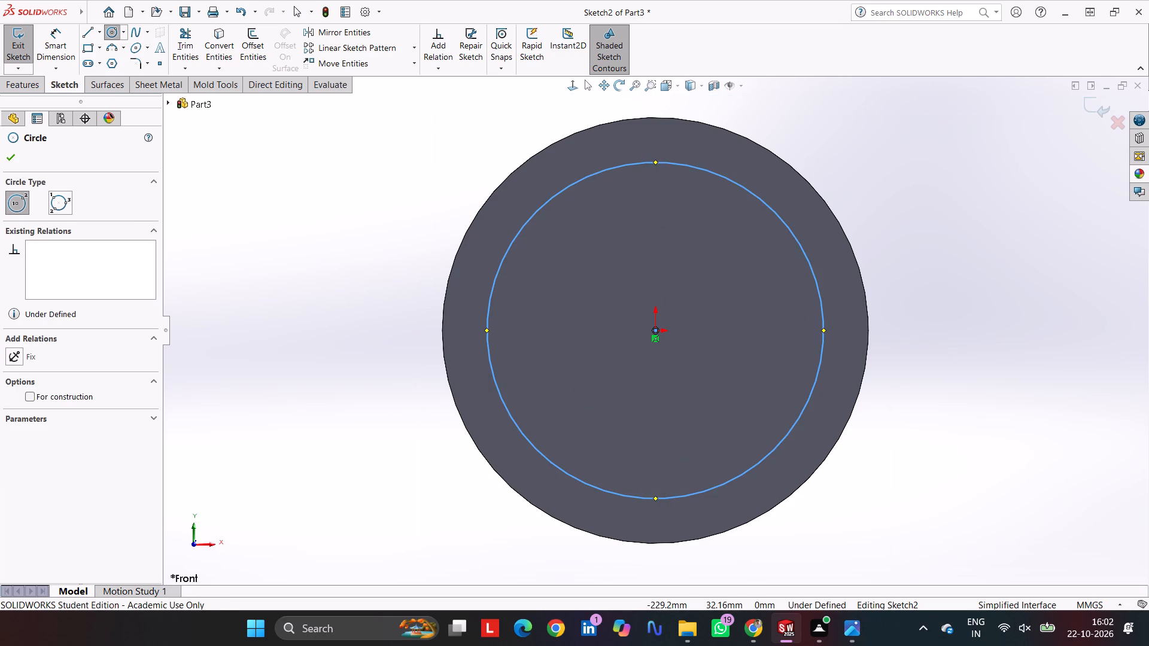
# Dimension the inner circle's diameter and set it to 160 mm.
pyautogui.click(44, 31)
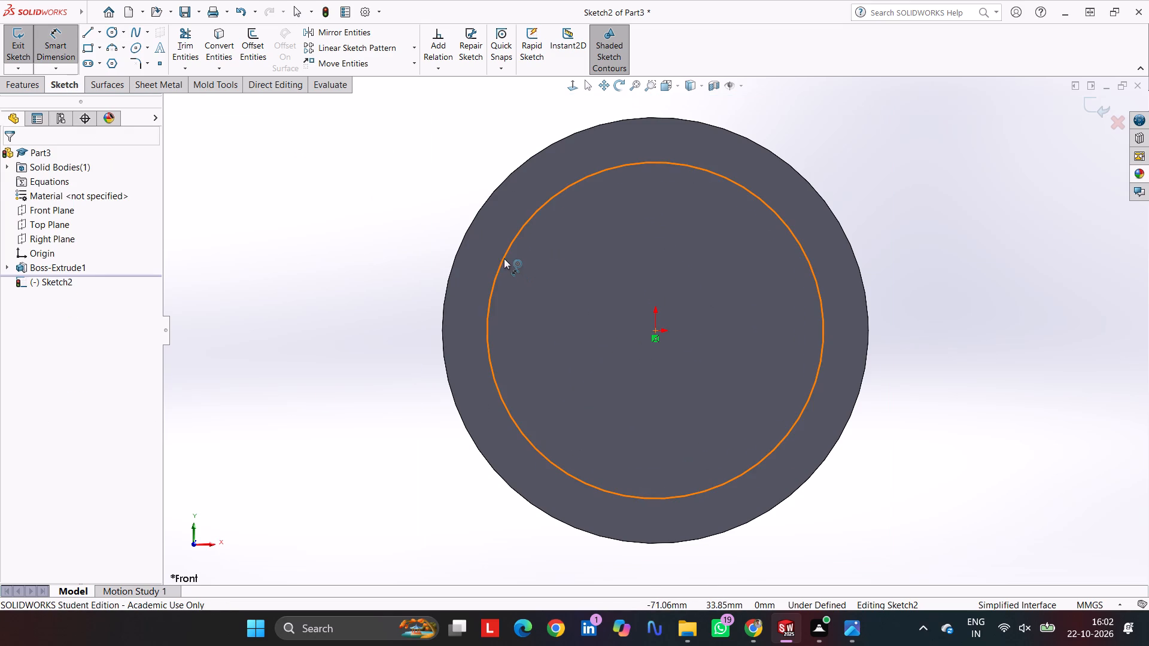
pyautogui.click(504, 258)
pyautogui.click(403, 267)
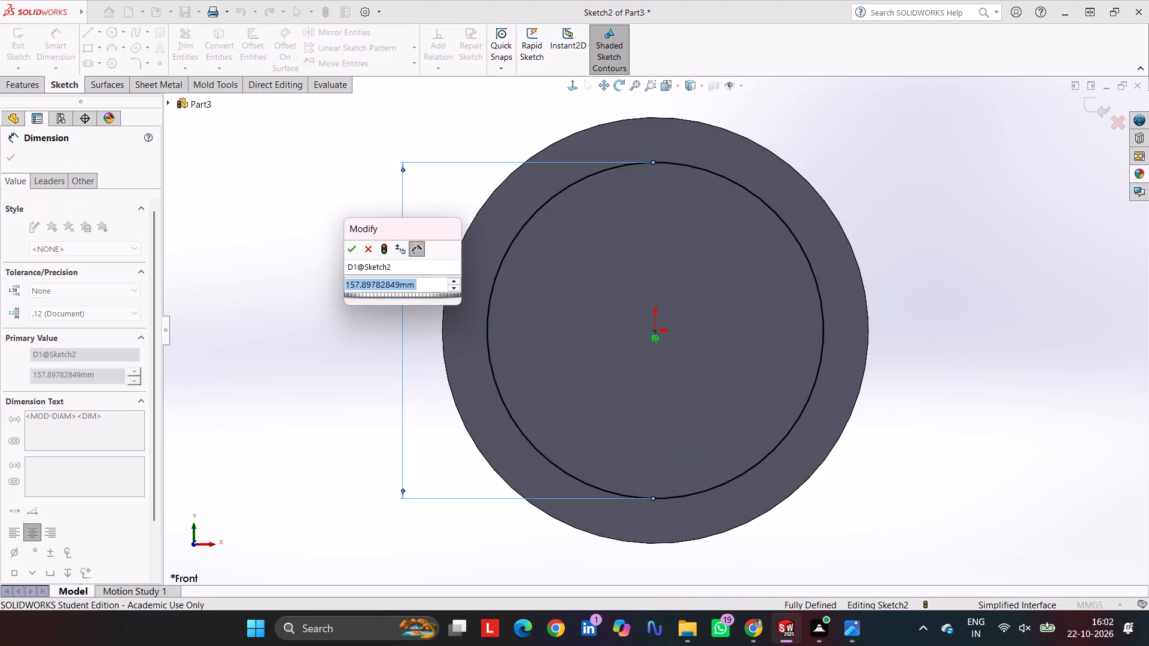
pyautogui.write('160')
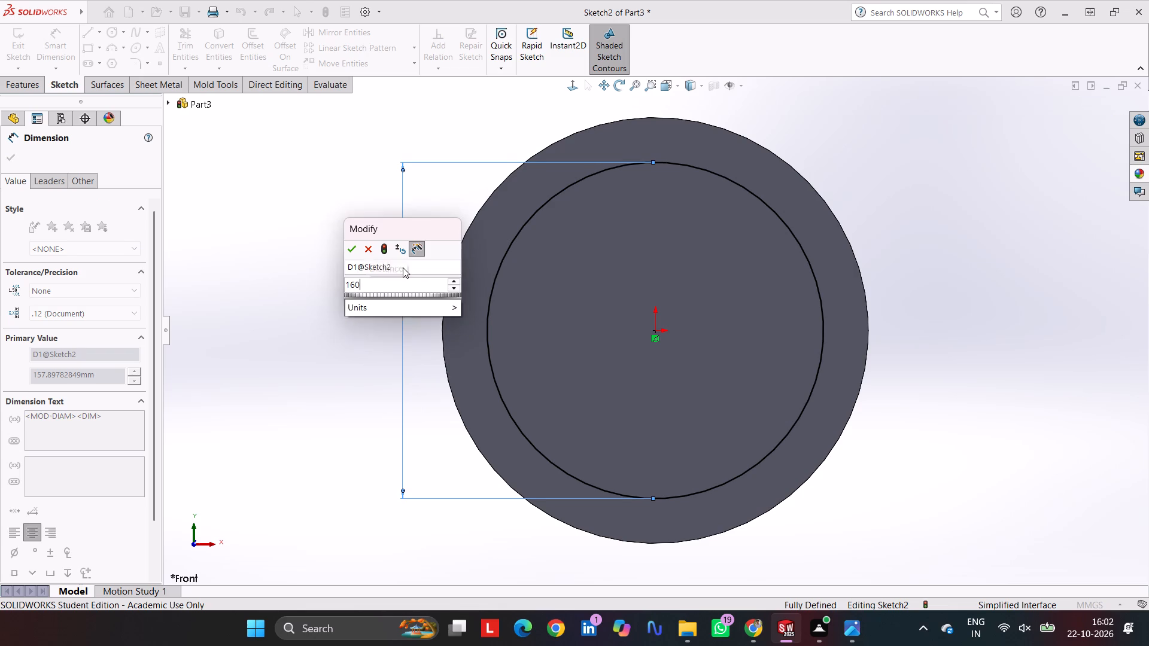
pyautogui.press('Return')
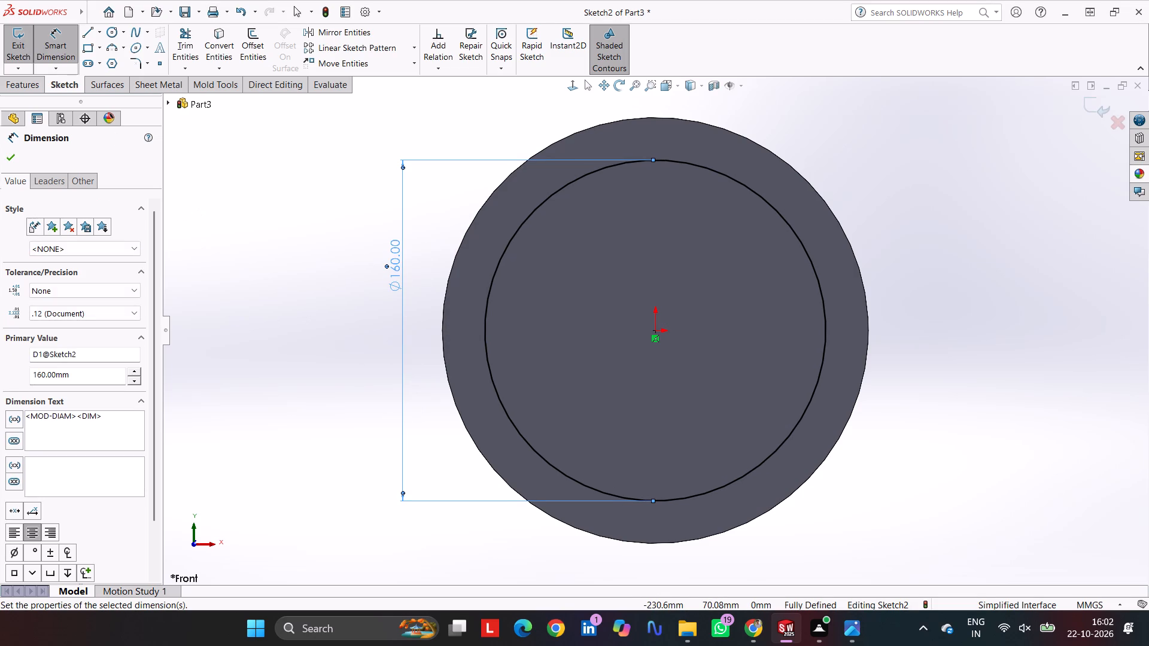
# Extrude-cut the 160 mm circle through the disc with a mid-plane depth of 40 mm, leaving a ring.
pyautogui.click(4, 90)
pyautogui.click(209, 48)
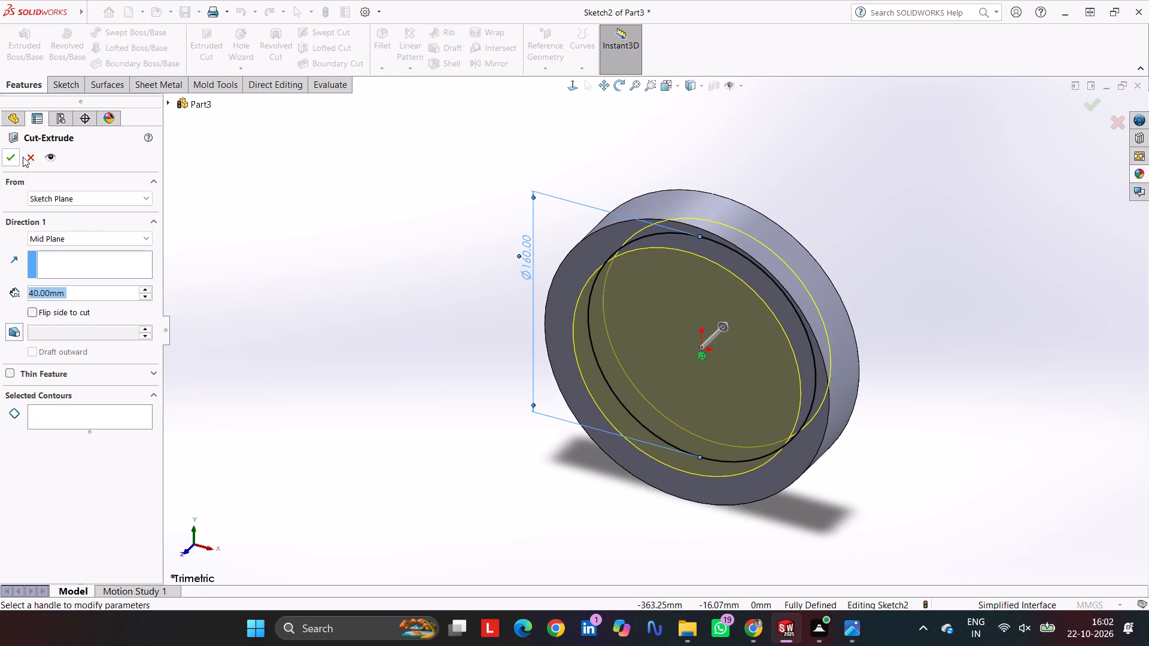
pyautogui.click(16, 159)
pyautogui.click(508, 245)
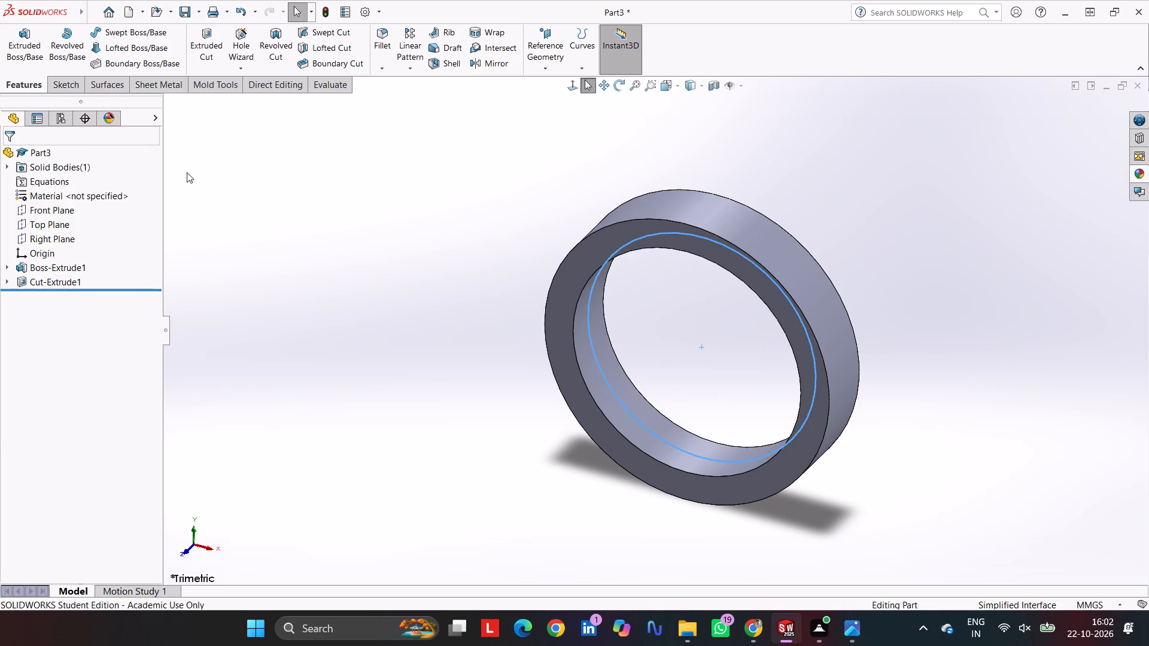
# Start a sketch on the Front Plane and draw a hub circle about 68 mm in diameter centred on the origin.
pyautogui.click(54, 212)
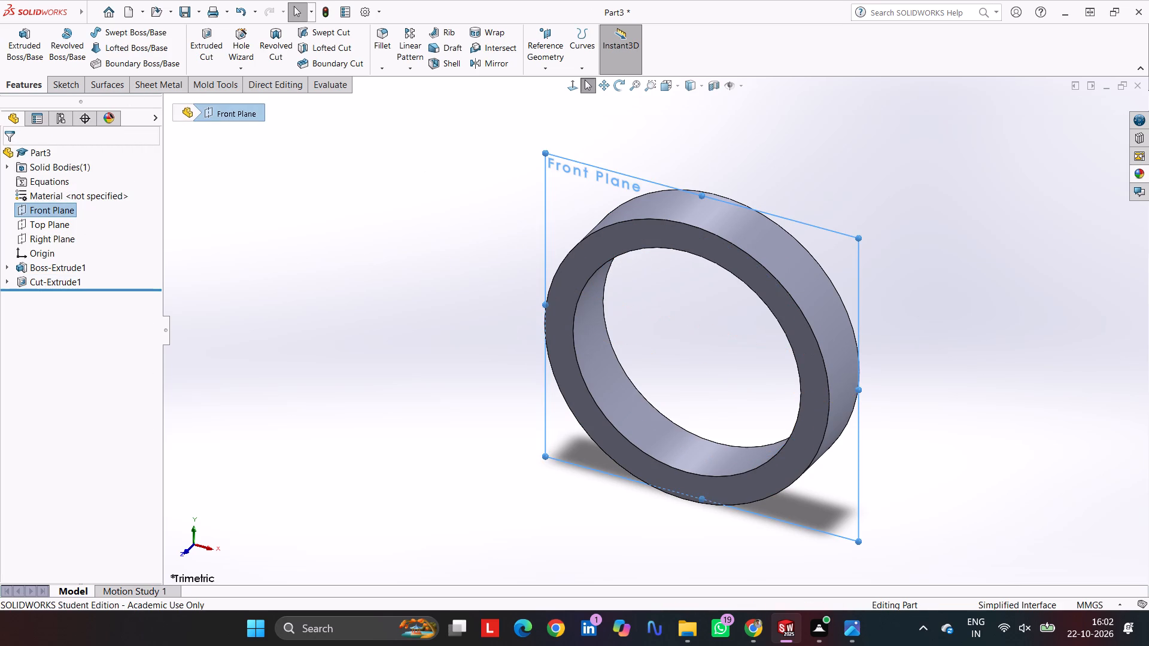
pyautogui.click(77, 89)
pyautogui.click(22, 39)
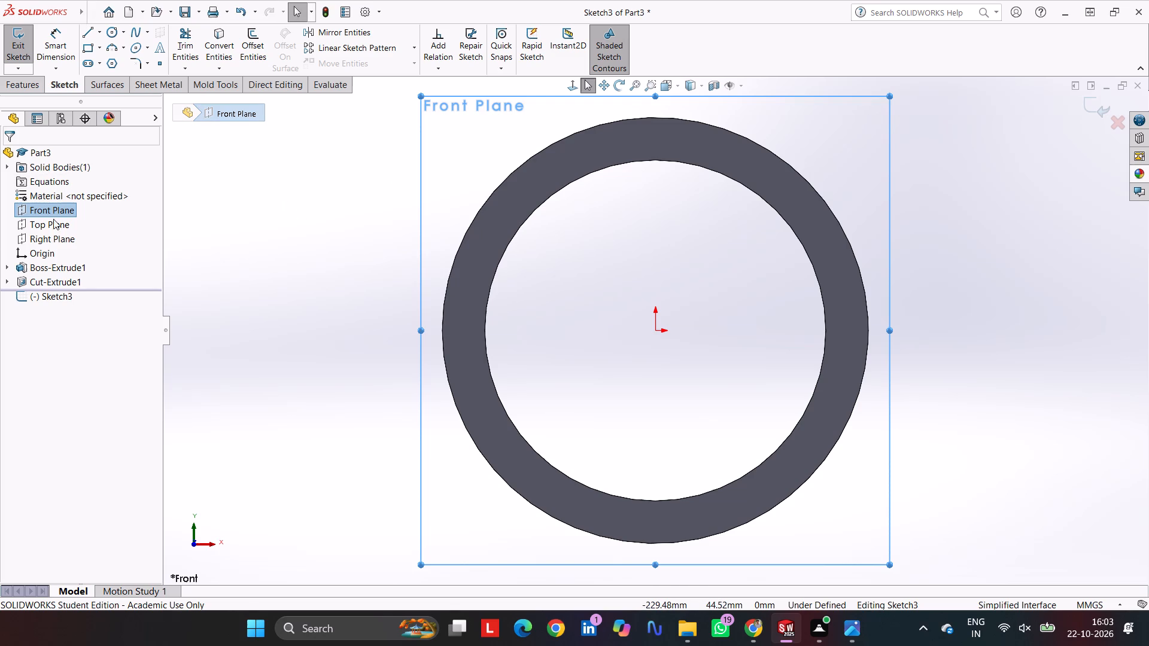
pyautogui.click(53, 36)
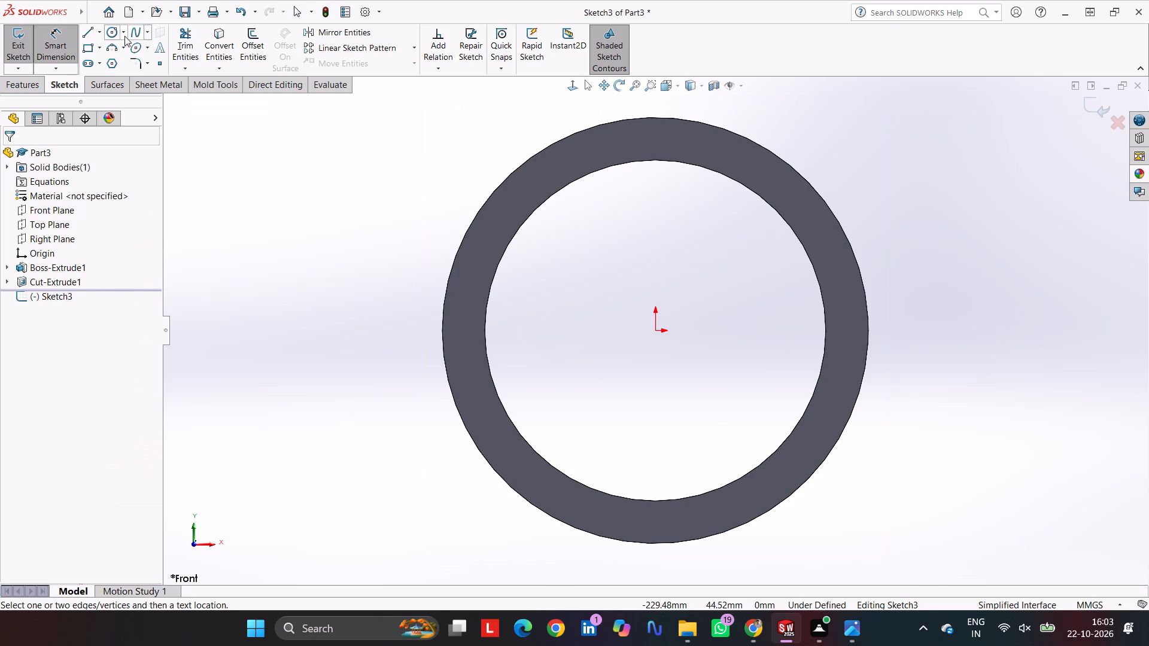
pyautogui.click(108, 36)
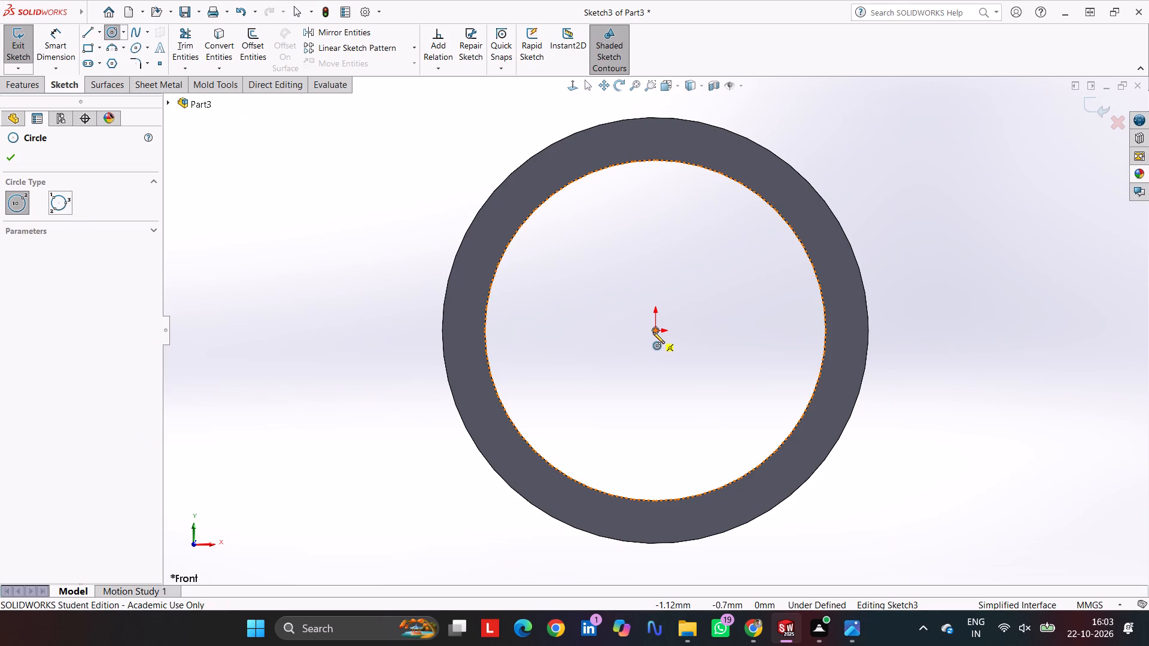
pyautogui.click(653, 331)
pyautogui.moveTo(601, 378); pyautogui.dragTo(574, 377)
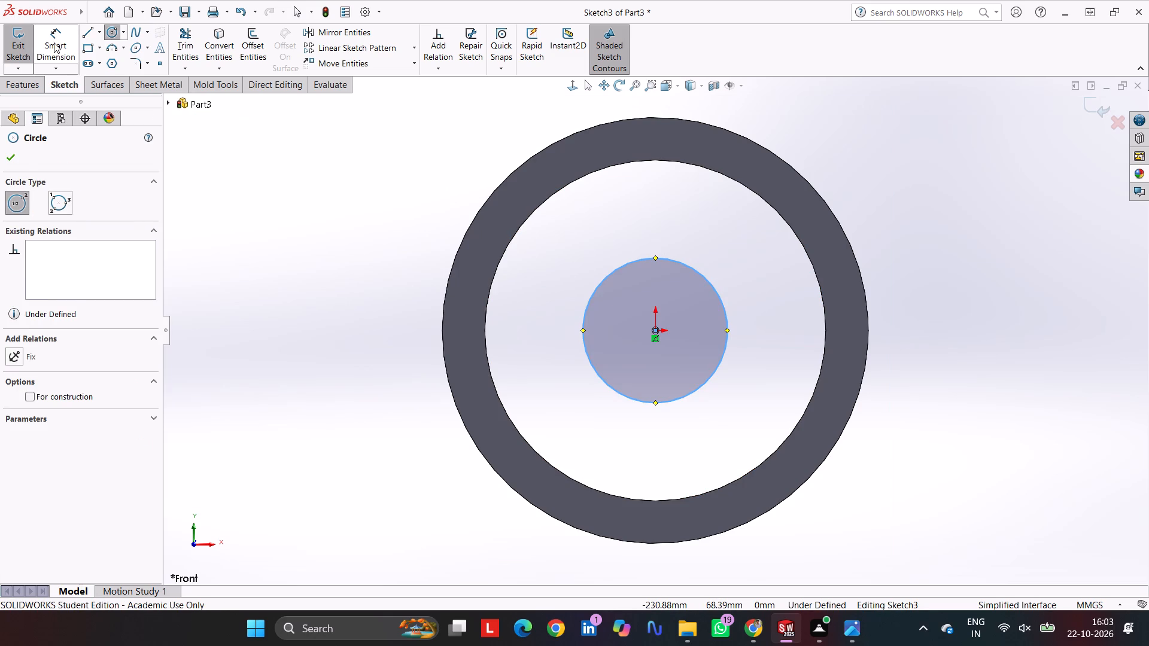
# Dimension the hub circle's diameter and set it to 50 mm.
pyautogui.click(53, 42)
pyautogui.click(590, 295)
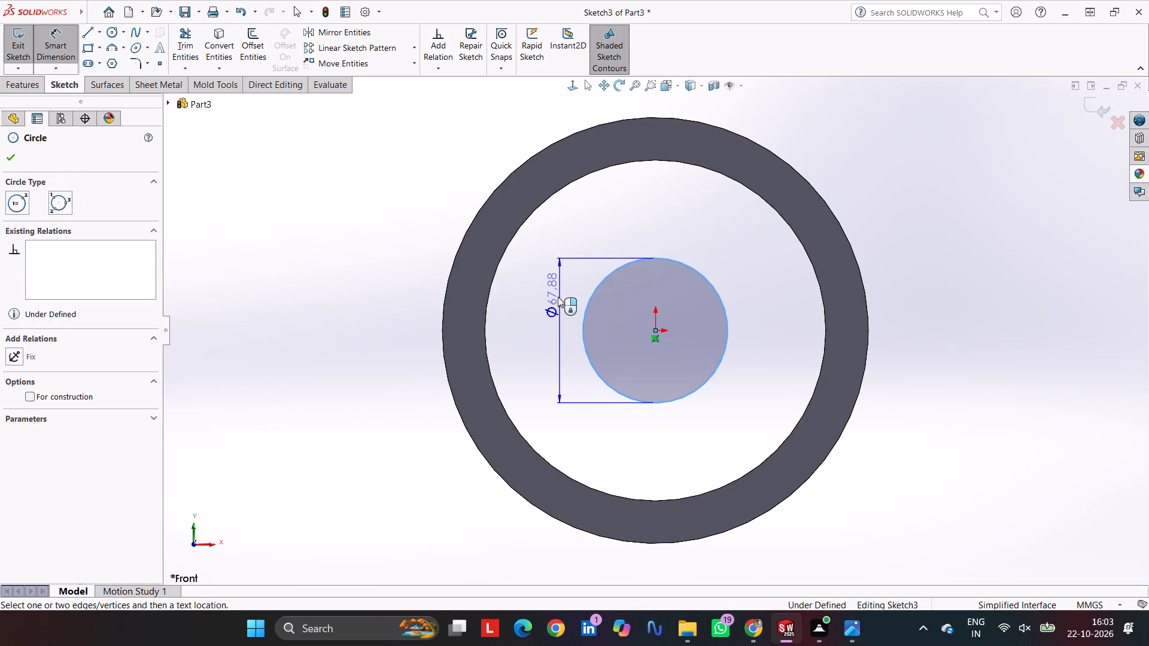
pyautogui.click(558, 297)
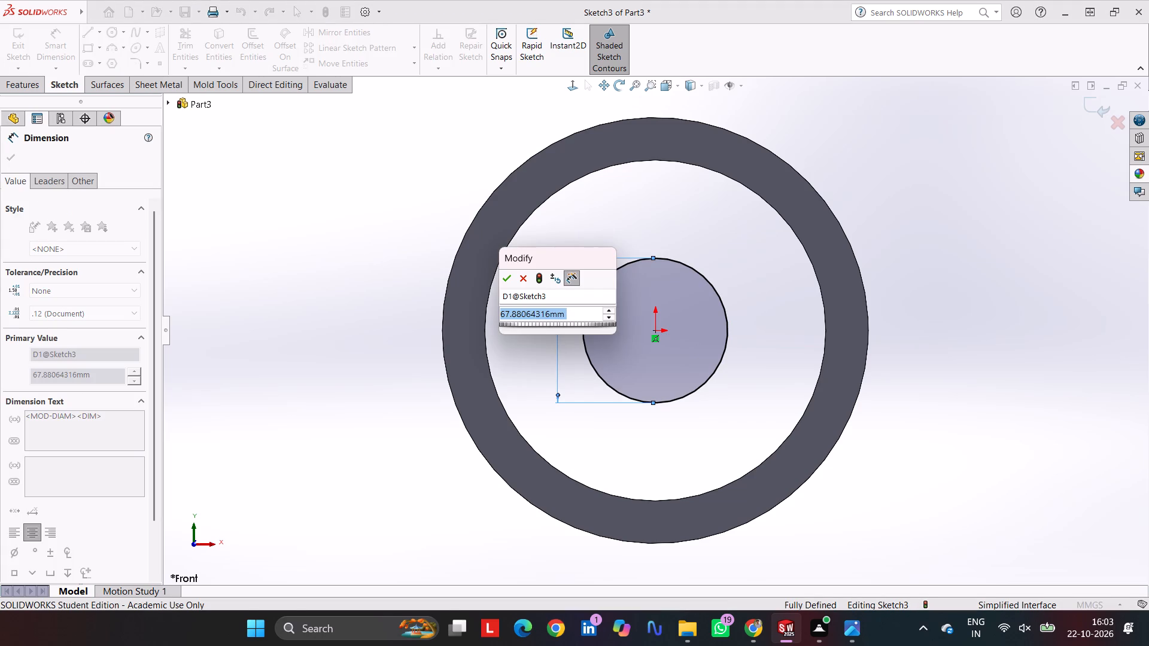
pyautogui.write('50')
pyautogui.press('Return')
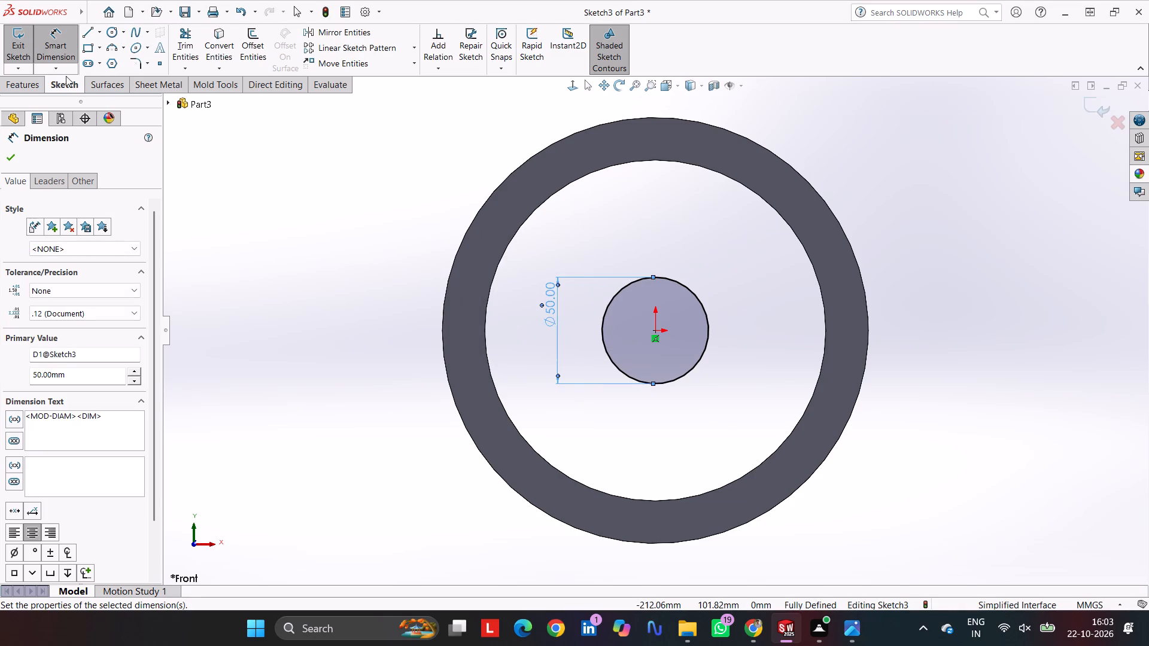
pyautogui.click(4, 163)
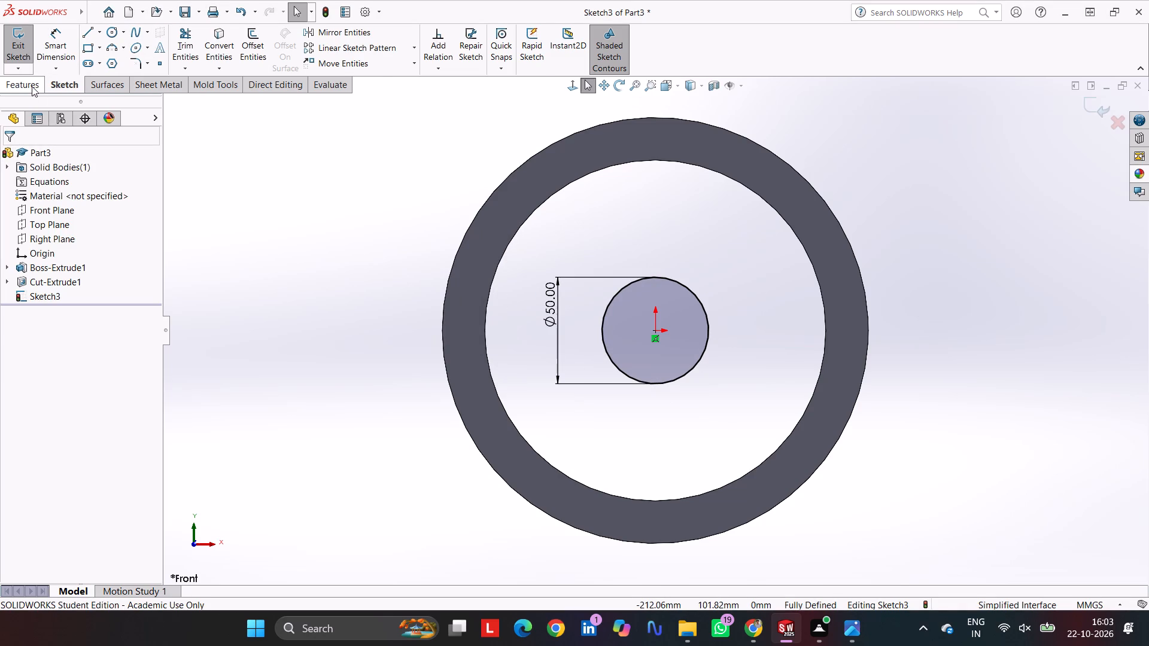
# Extrude the hub circle as a boss with a mid-plane depth of 50 mm.
pyautogui.click(32, 86)
pyautogui.click(30, 36)
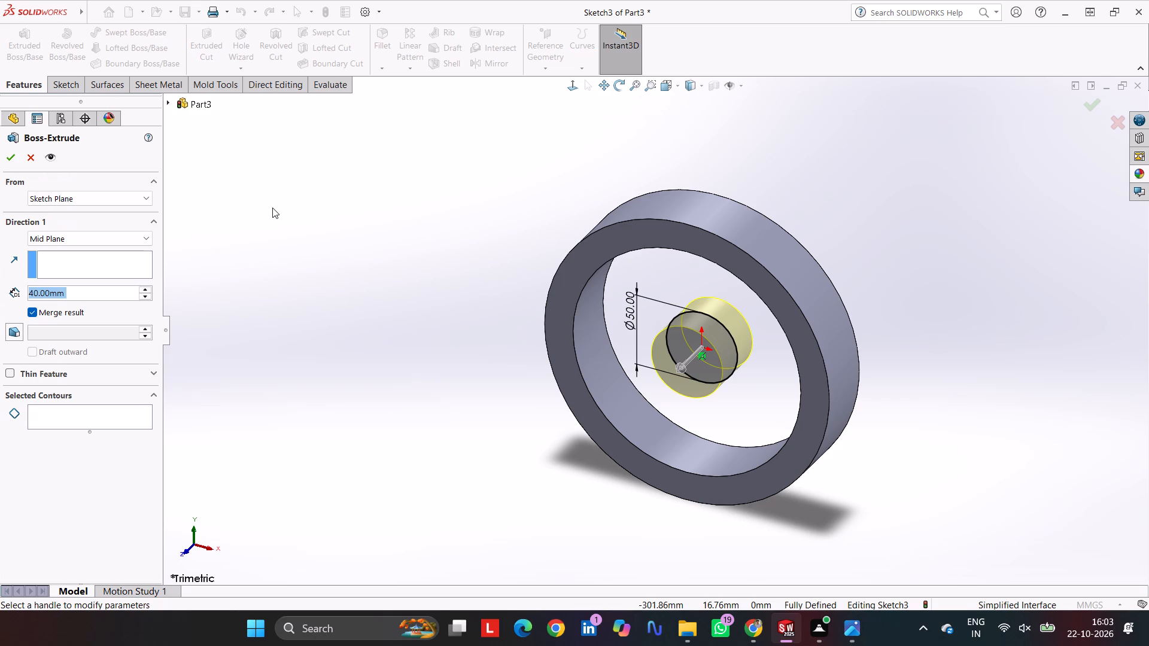
pyautogui.write('50')
pyautogui.press('Return')
pyautogui.press('Return')
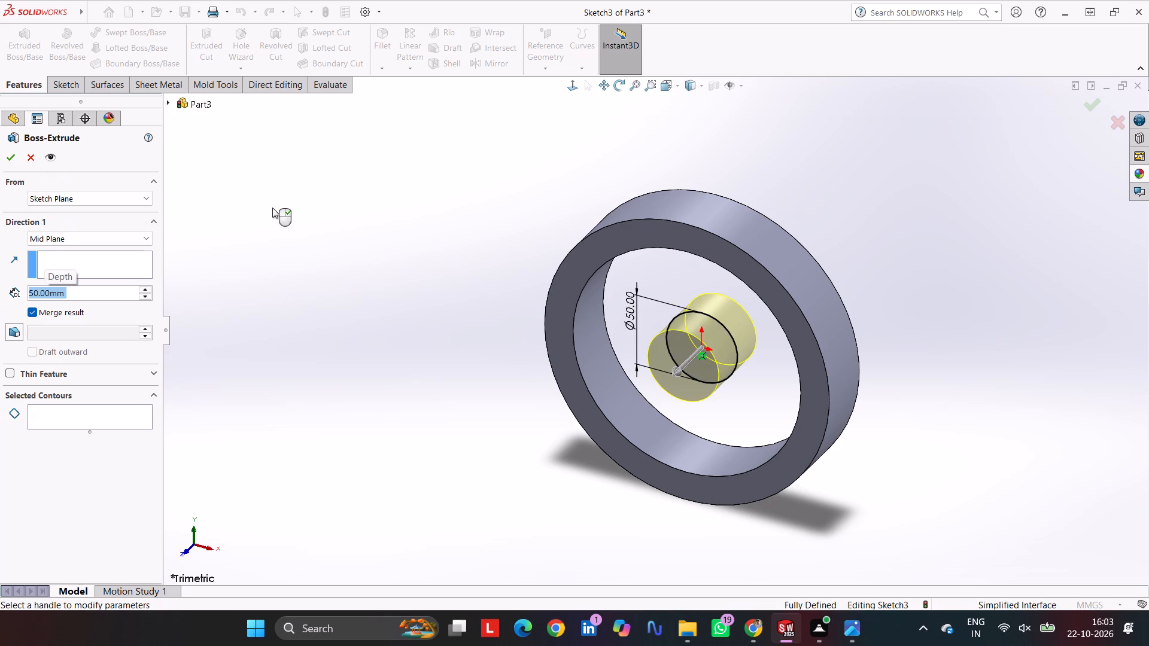
pyautogui.click(427, 321)
pyautogui.moveTo(464, 390); pyautogui.dragTo(473, 374, button='middle')
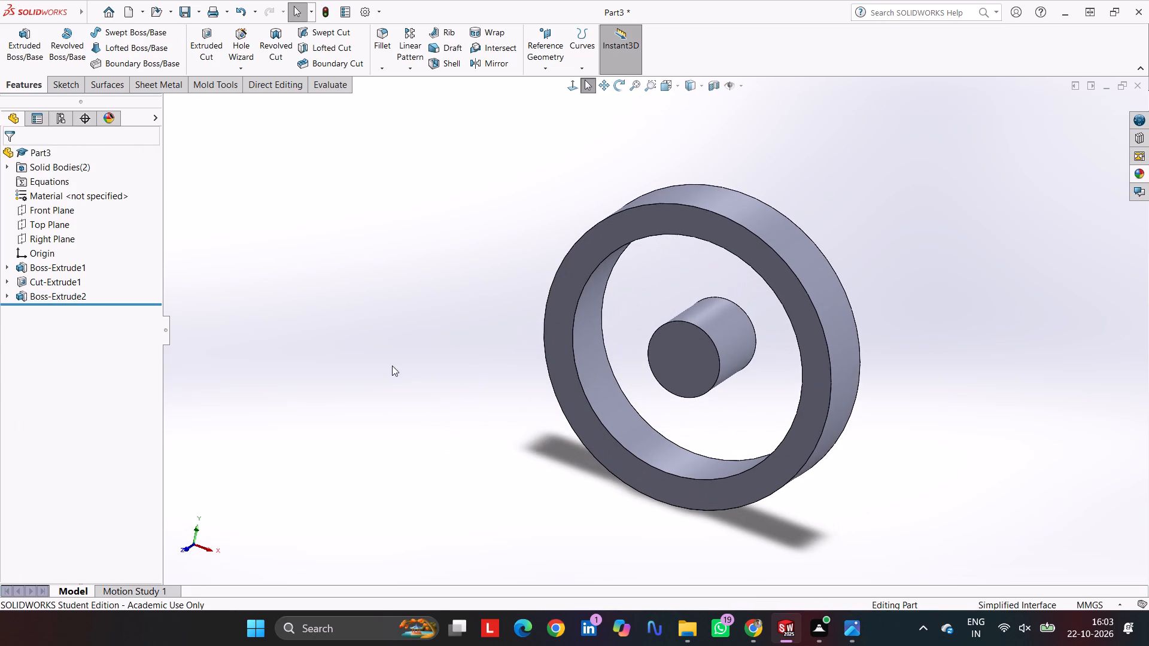
# Start a sketch on the Front Plane and draw a bore circle about 27 mm in diameter centred on the origin.
pyautogui.click(58, 213)
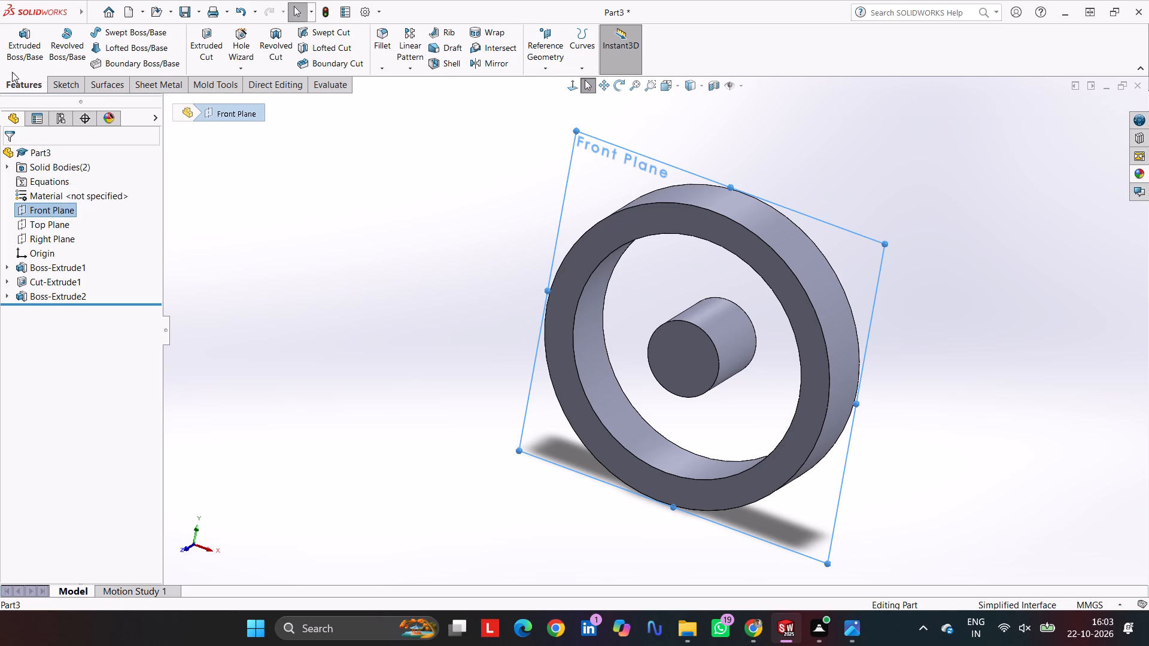
pyautogui.click(66, 83)
pyautogui.click(20, 35)
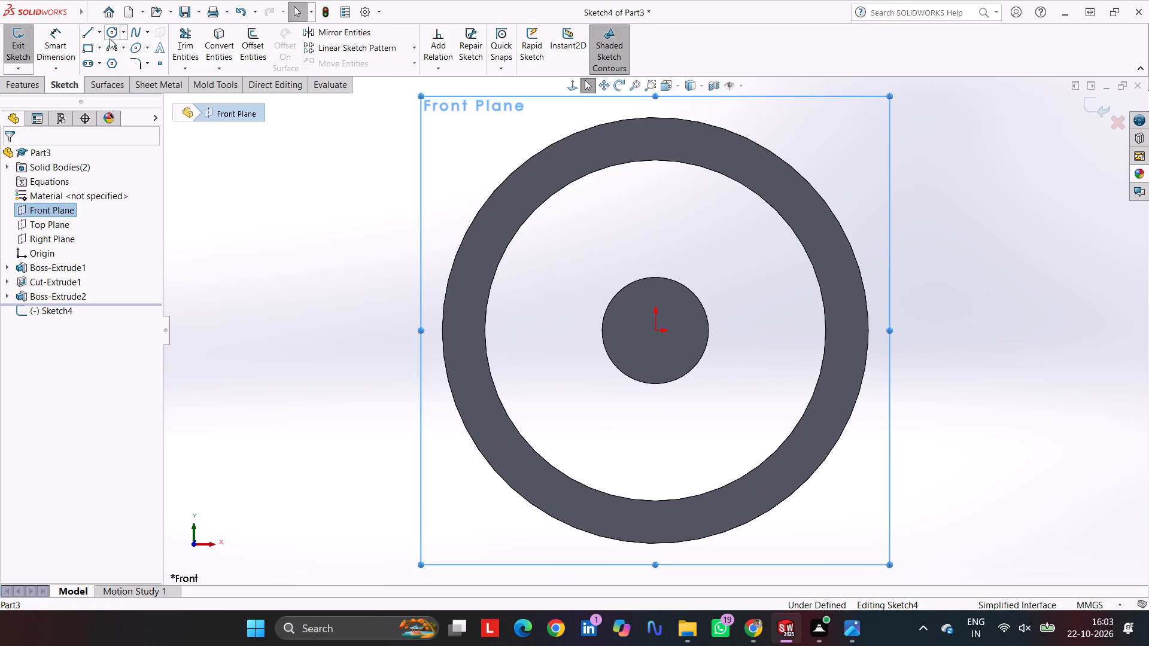
pyautogui.click(111, 35)
pyautogui.click(654, 329)
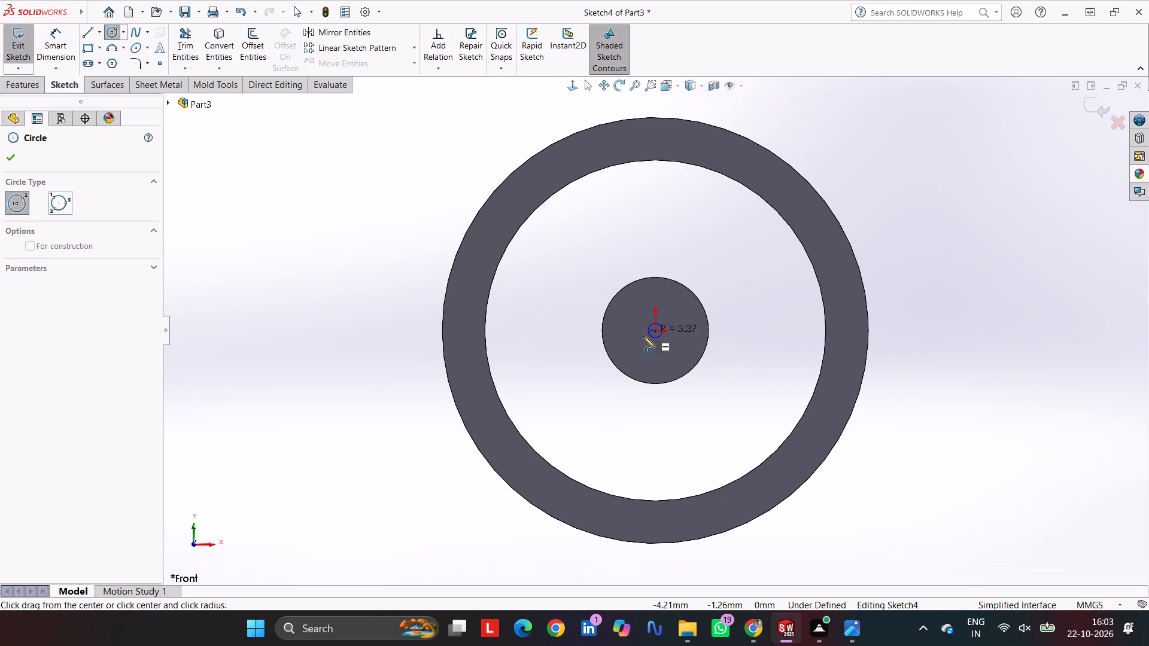
pyautogui.click(633, 349)
# Dimension the bore circle's diameter and set it to 30 mm.
pyautogui.moveTo(52, 32); pyautogui.dragTo(53, 38)
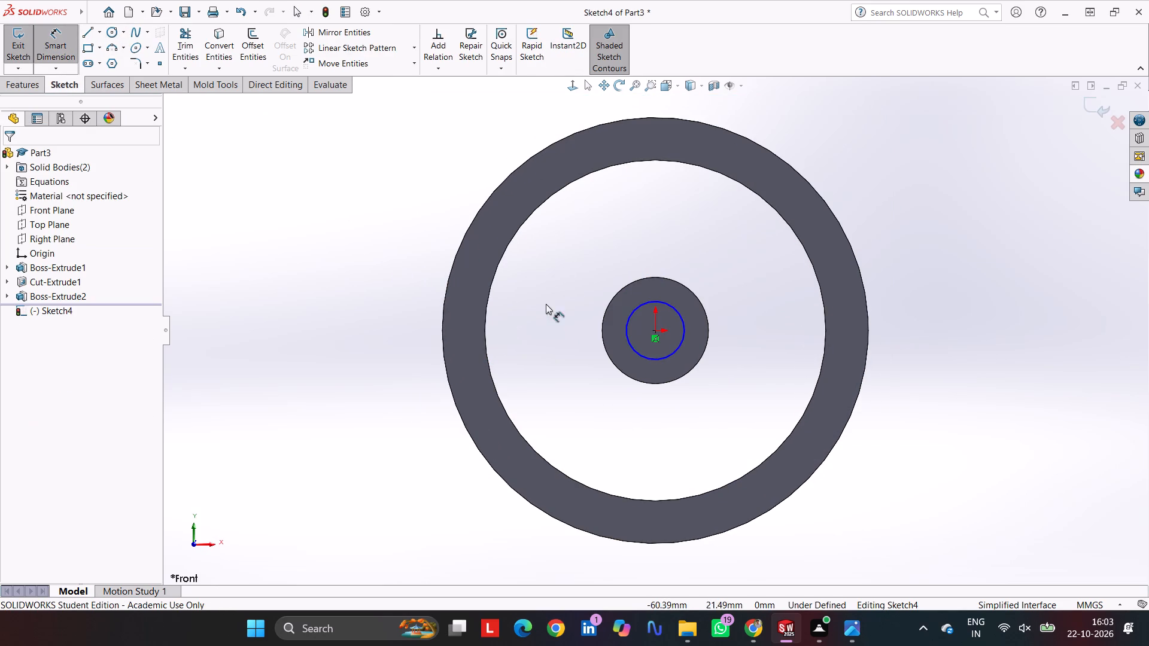
pyautogui.click(632, 320)
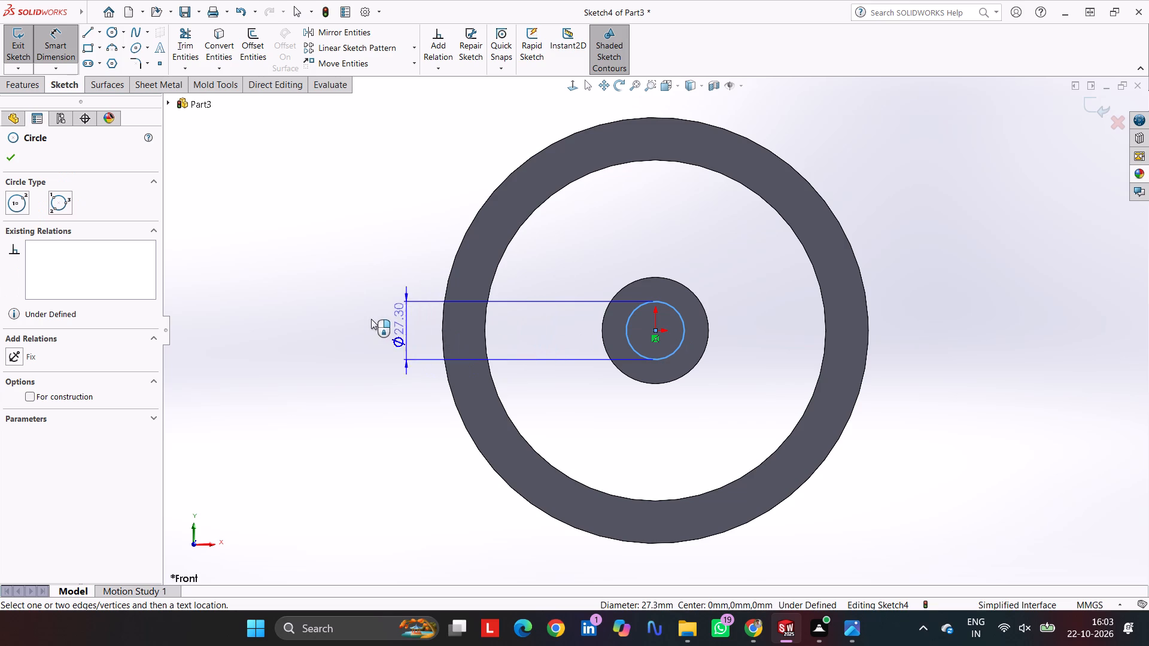
pyautogui.click(376, 308)
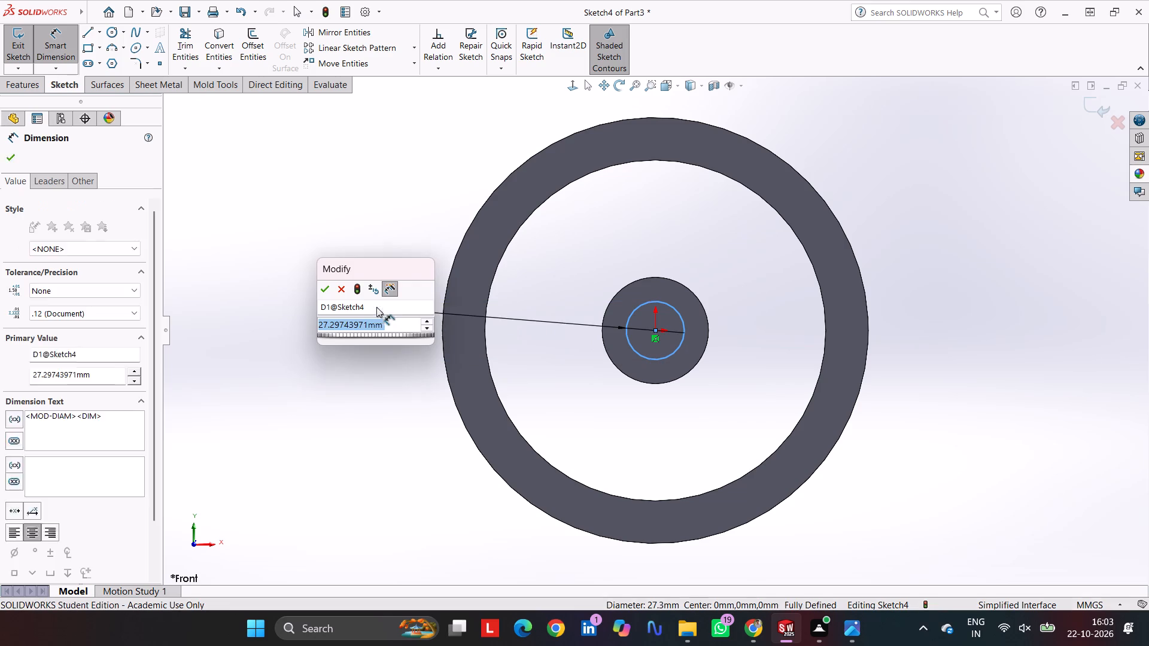
pyautogui.write('30')
pyautogui.press('Return')
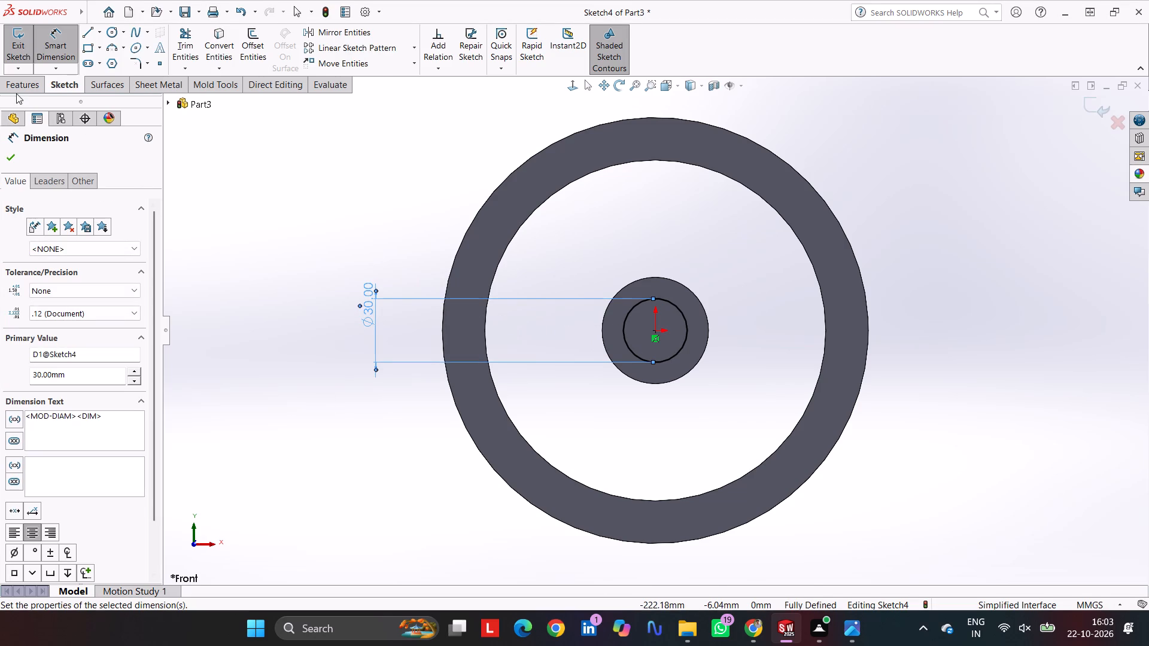
# Extrude-cut the 30 mm circle through the hub with a mid-plane depth of 50 mm.
pyautogui.click(16, 93)
pyautogui.click(209, 44)
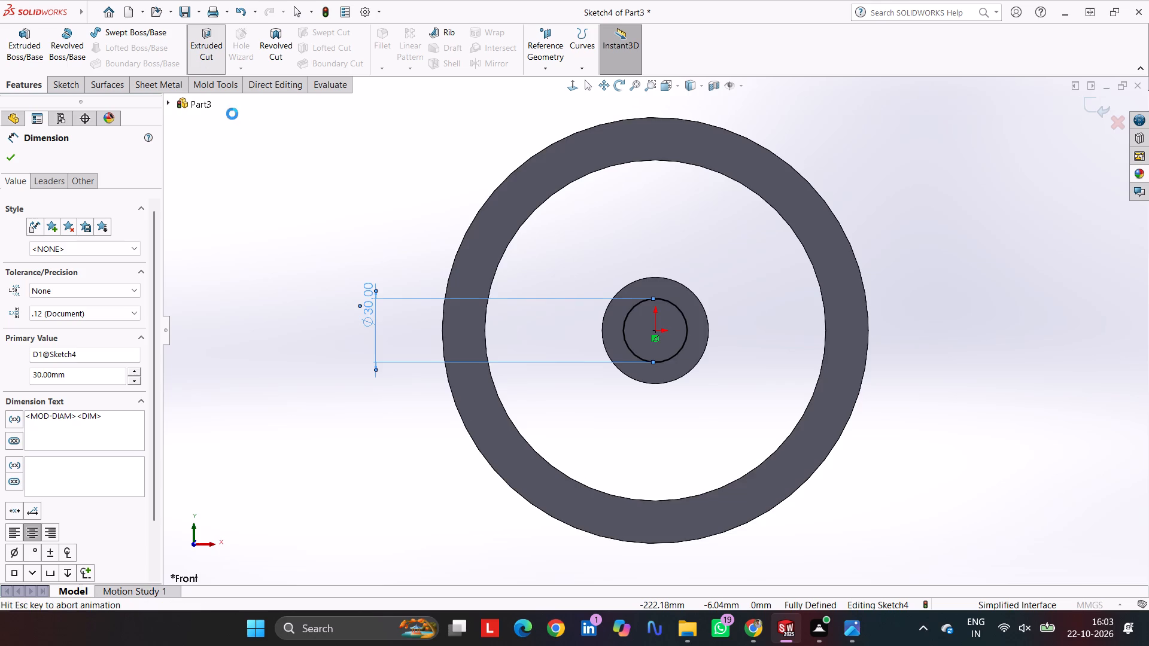
pyautogui.click(14, 156)
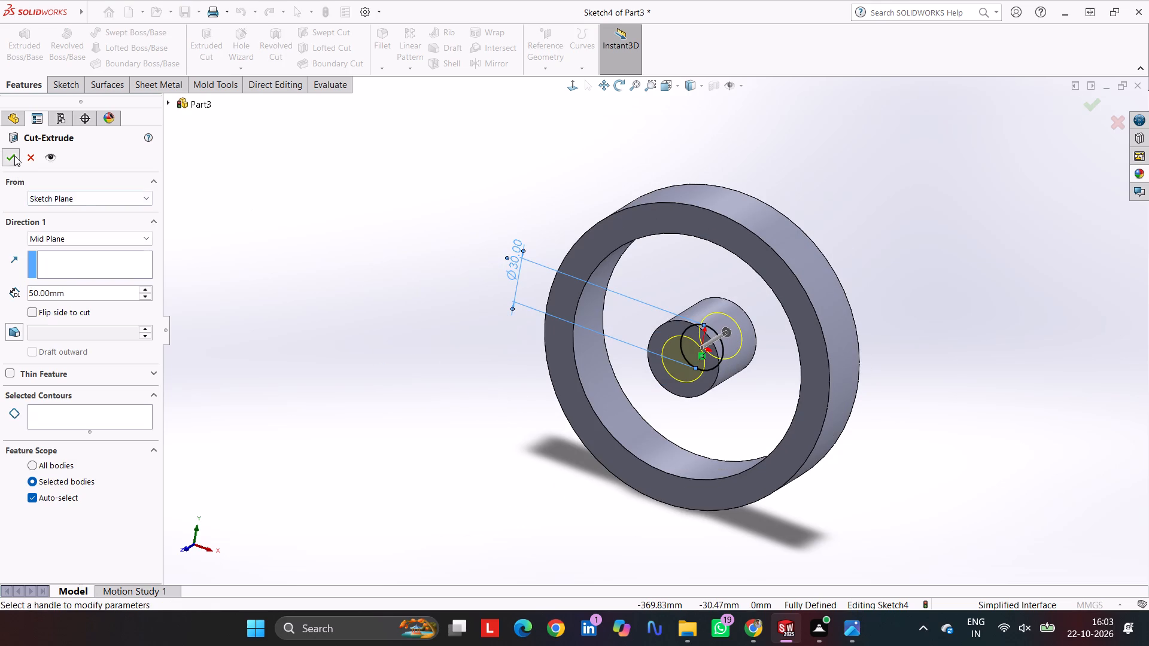
pyautogui.click(381, 253)
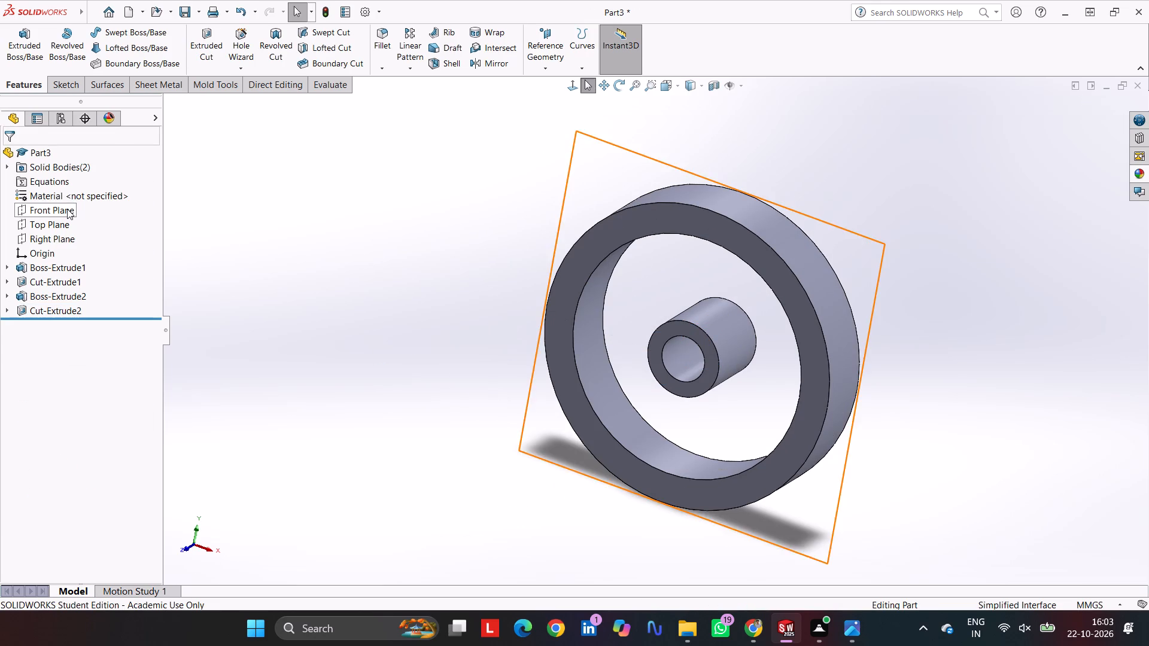
# Start a sketch on the Front Plane and draw infinite vertical and horizontal construction lines through the origin.
pyautogui.click(63, 206)
pyautogui.click(53, 90)
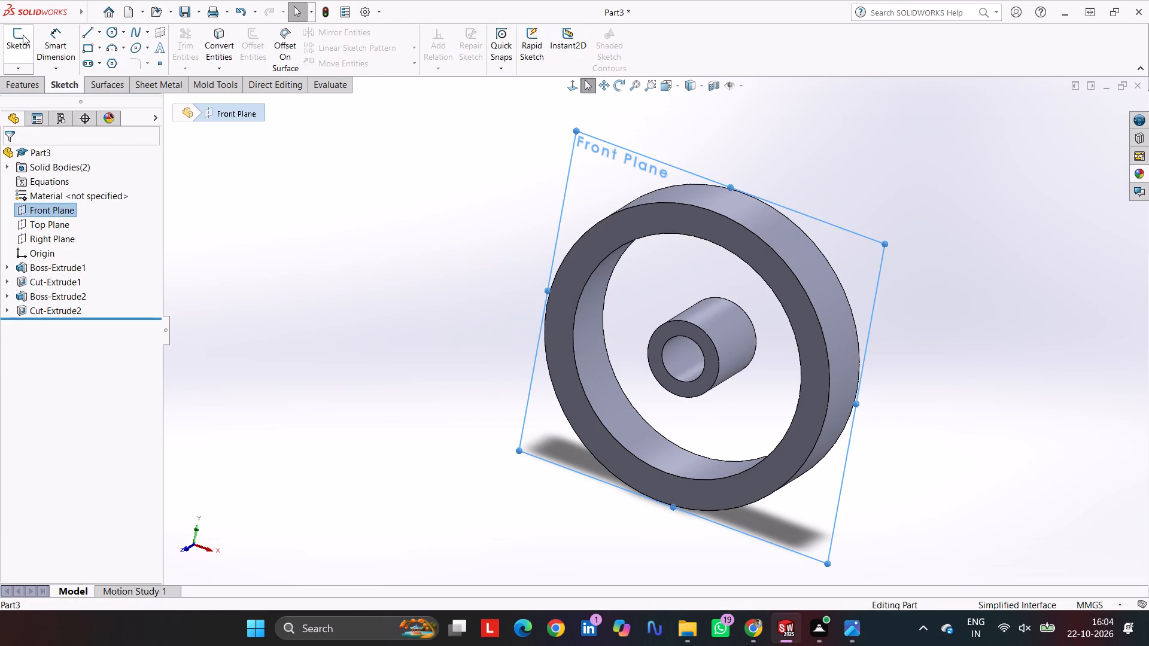
pyautogui.click(22, 34)
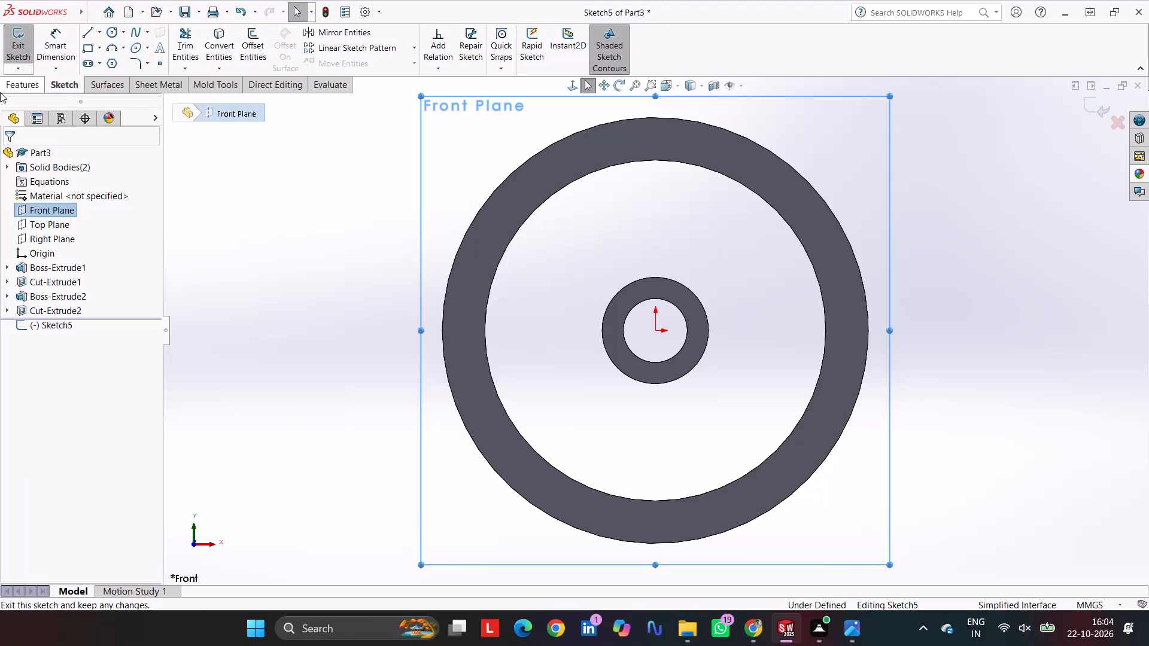
pyautogui.click(87, 33)
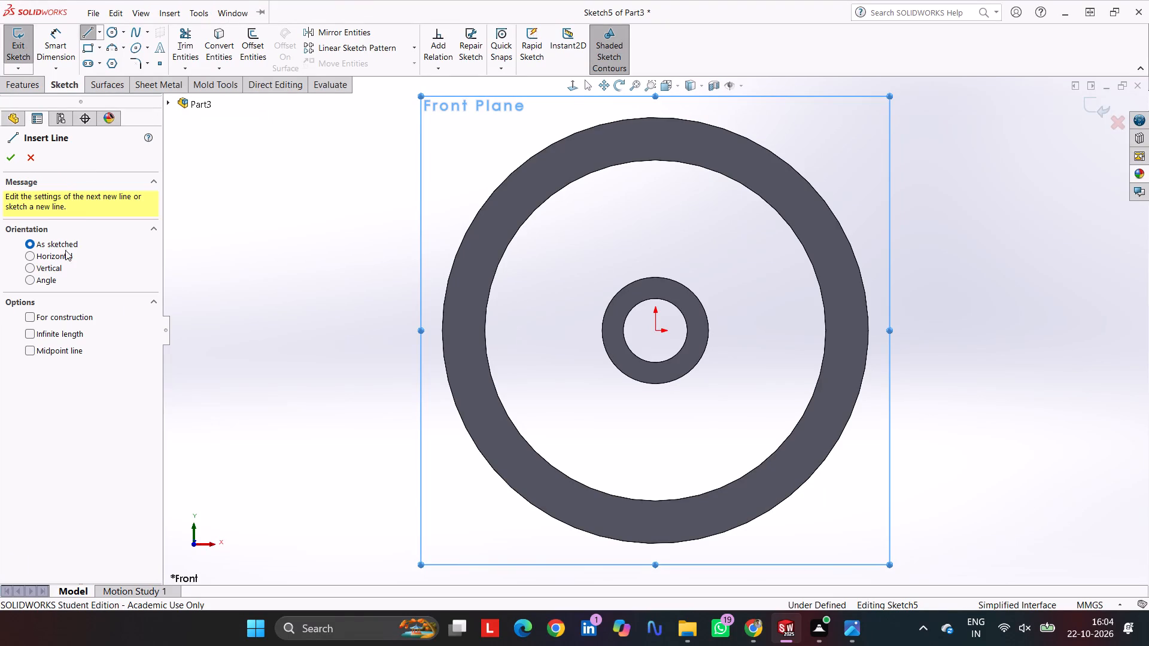
pyautogui.click(54, 261)
pyautogui.click(53, 266)
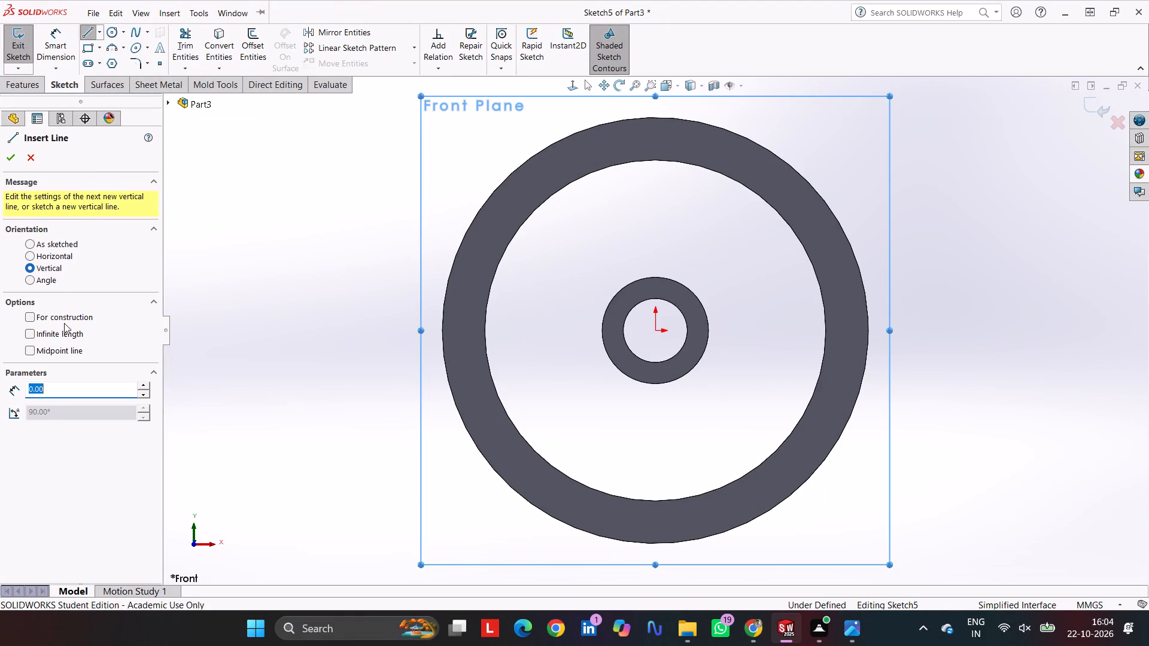
pyautogui.click(64, 336)
pyautogui.click(64, 315)
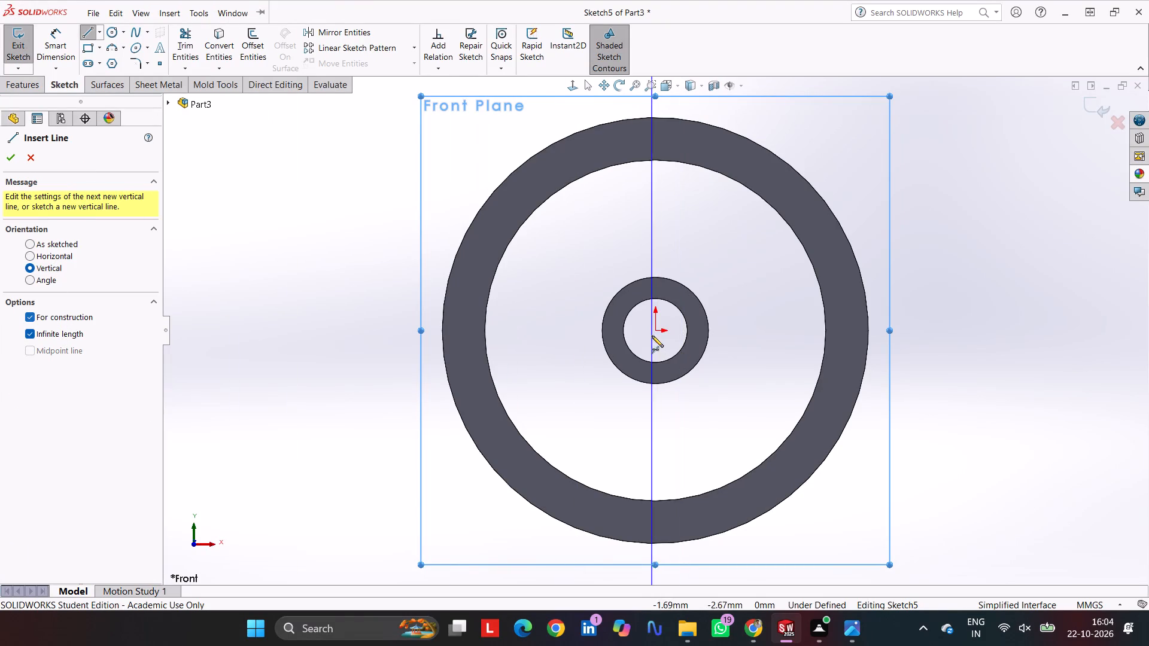
pyautogui.click(656, 330)
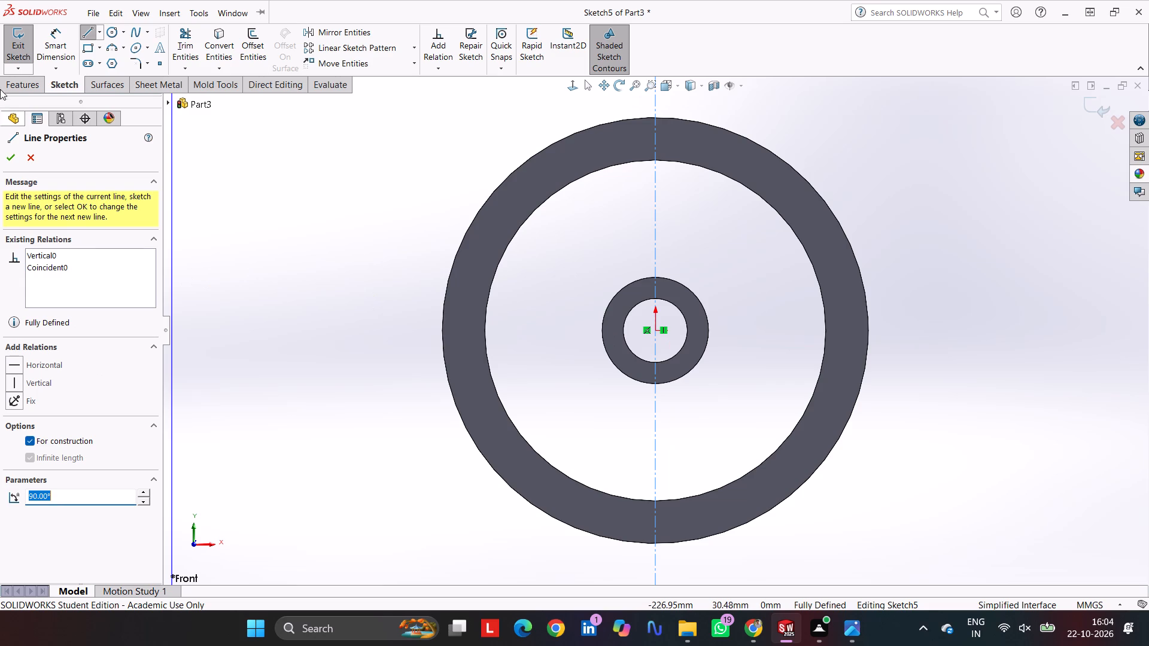
pyautogui.click(7, 151)
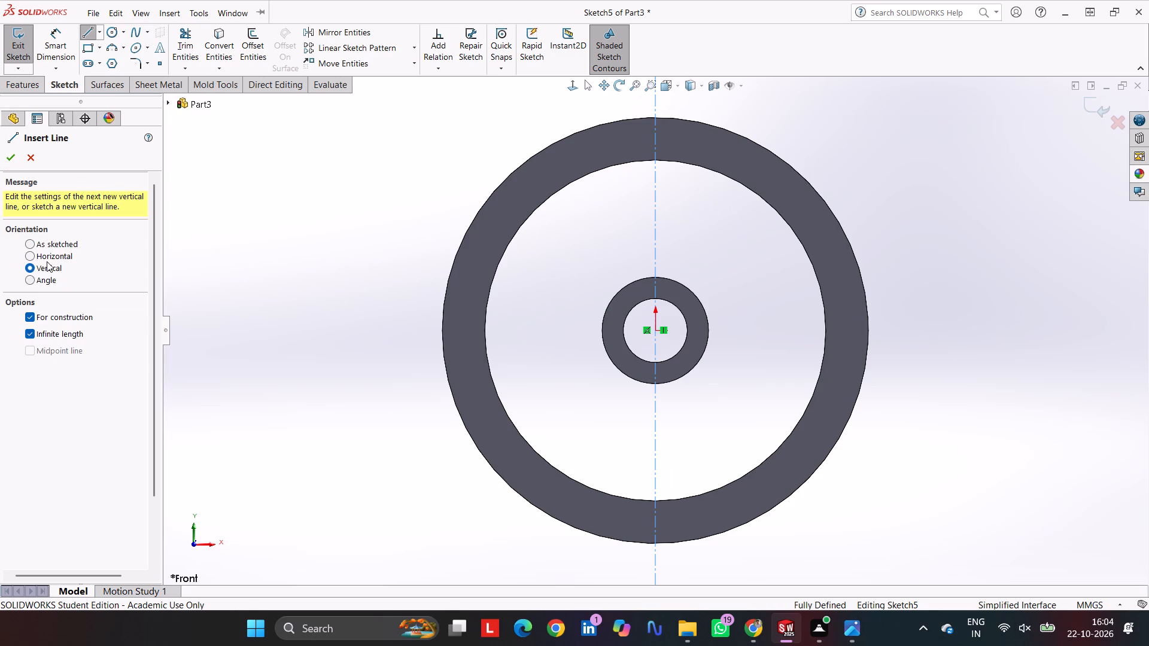
pyautogui.click(48, 257)
pyautogui.click(653, 331)
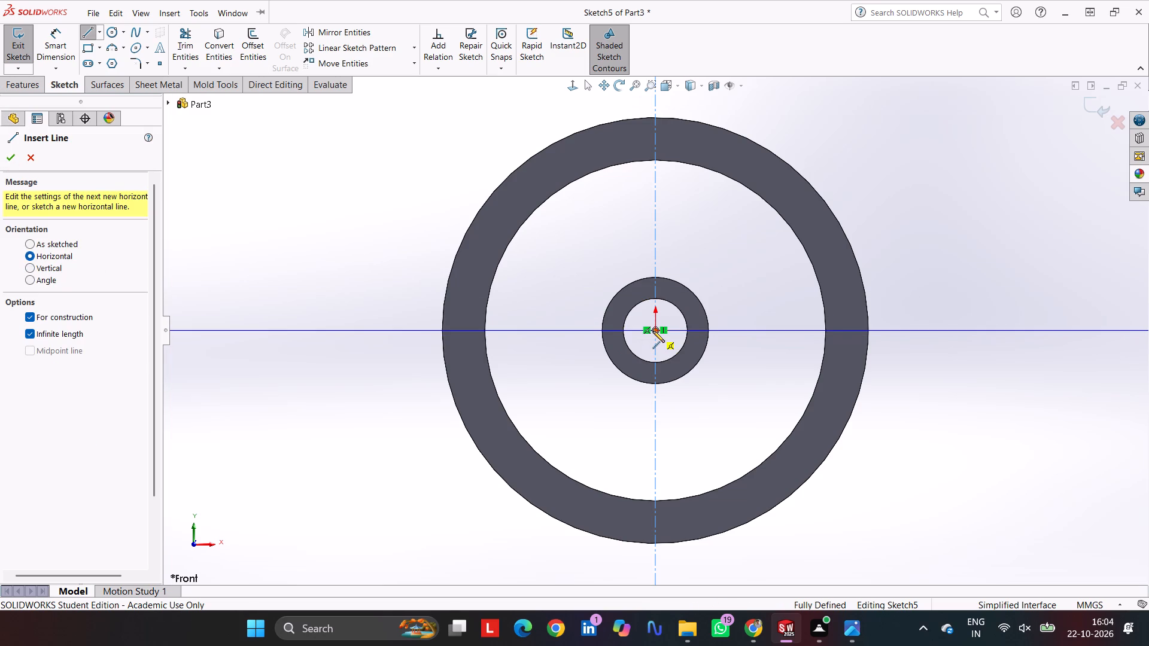
# Draw a corner rectangle about 6.6 mm high for the keyway, straddling the top edge of the bore and the vertical centreline.
pyautogui.click(85, 46)
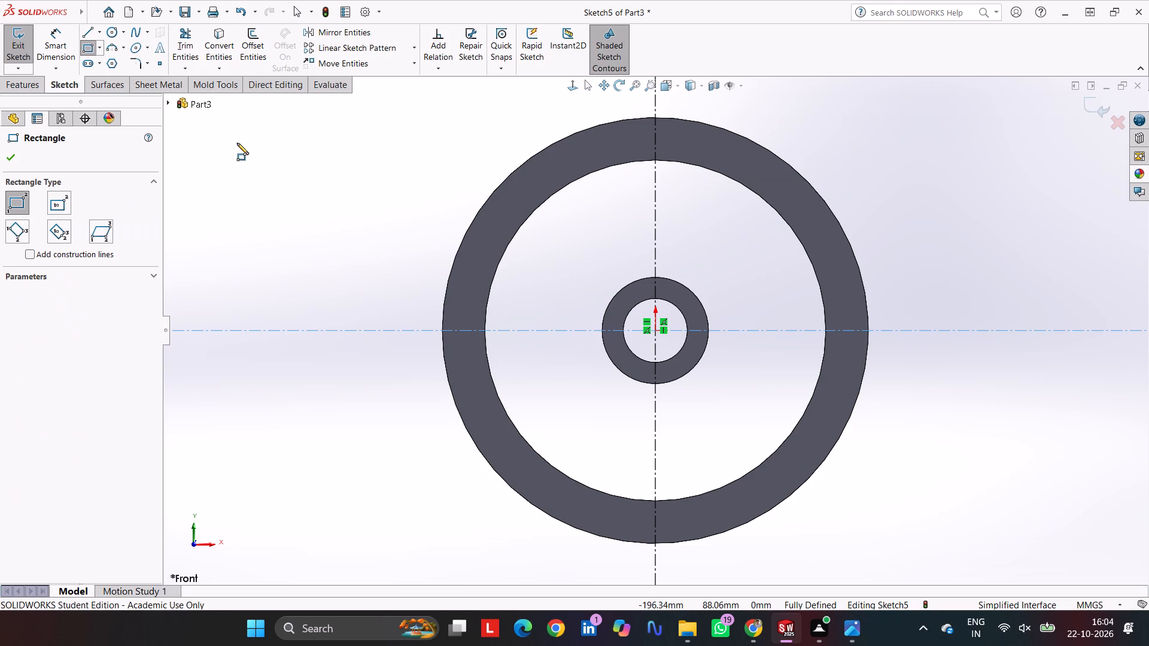
pyautogui.scroll(-7, 660, 303)
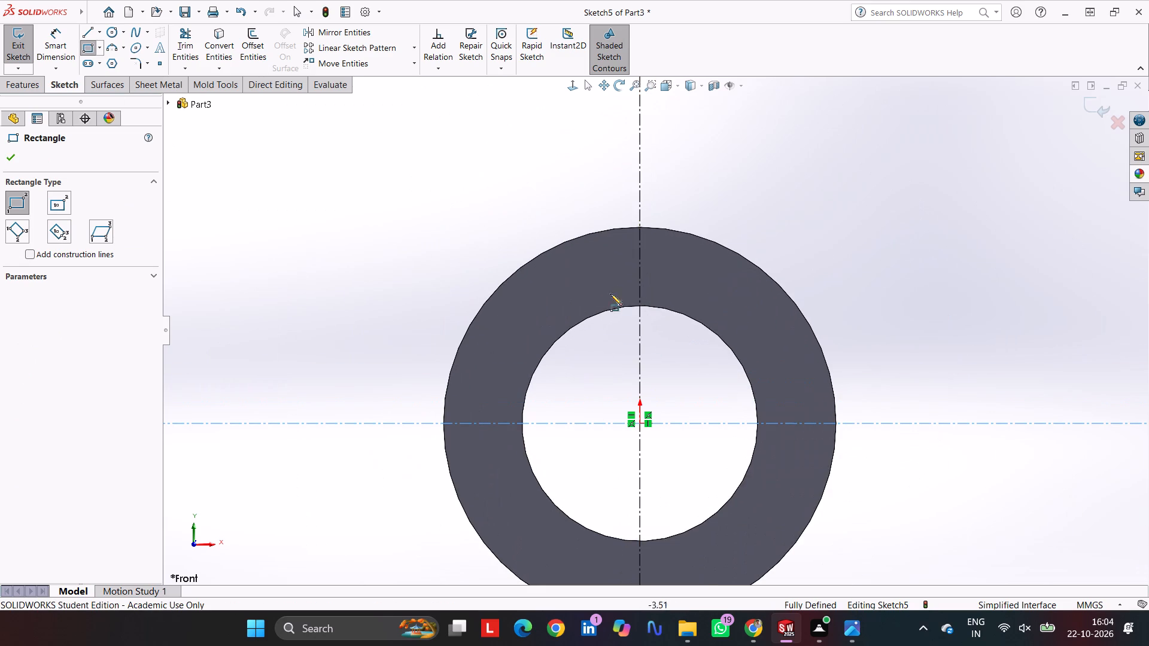
pyautogui.moveTo(589, 285); pyautogui.dragTo(690, 336)
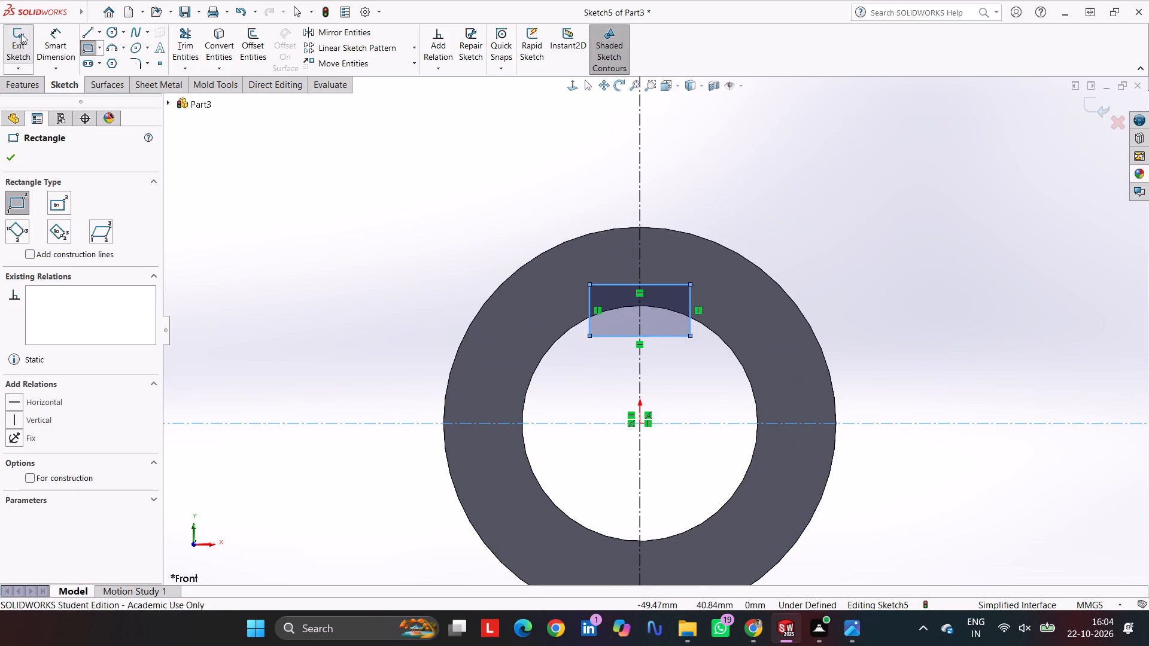
# Dimension the keyway rectangle's width and set it to 12 mm.
pyautogui.click(49, 41)
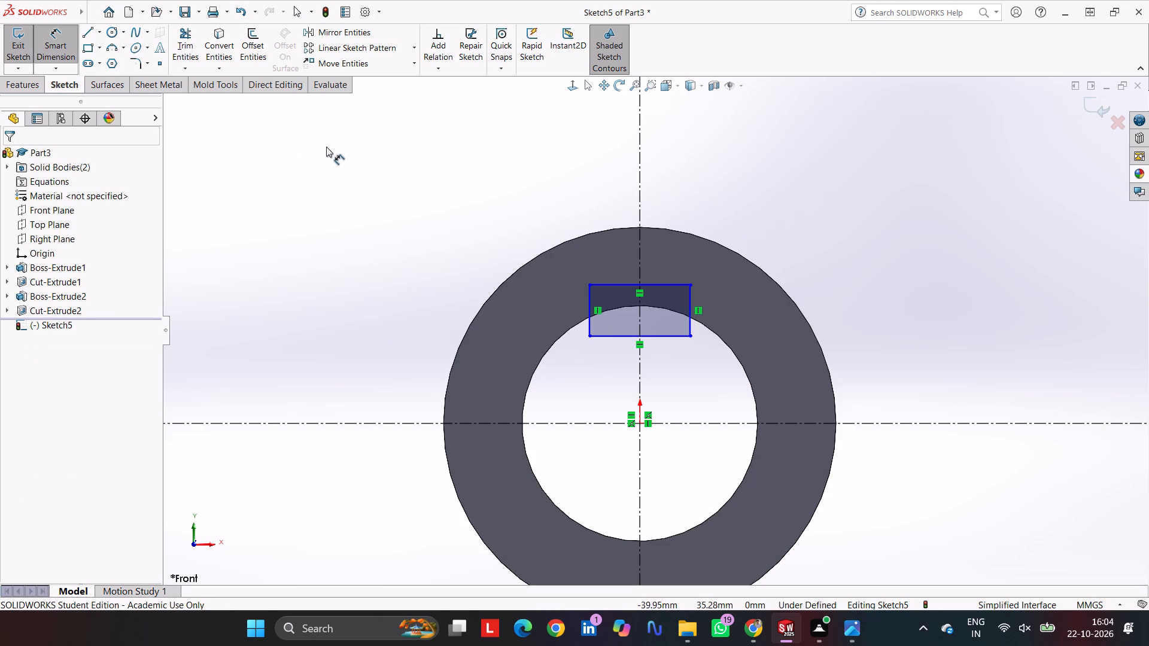
pyautogui.click(599, 284)
pyautogui.click(595, 255)
pyautogui.write('12')
pyautogui.press('Return')
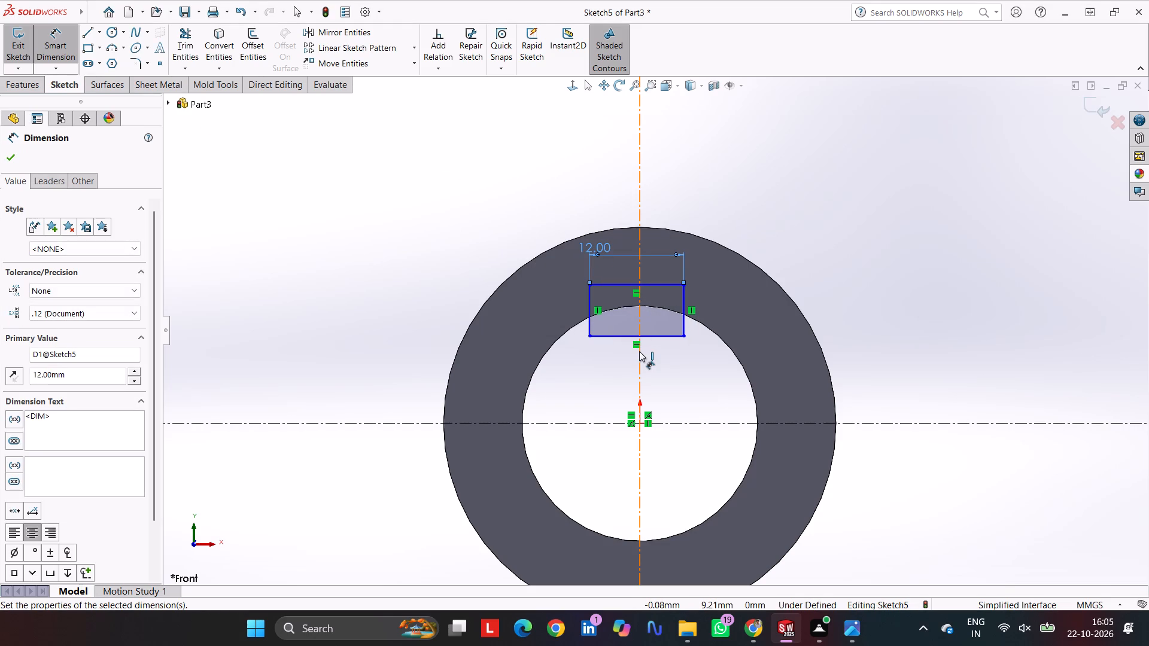
# Dimension the distance from the vertical centreline to the rectangle's left side and set it to 6 mm.
pyautogui.click(639, 351)
pyautogui.click(588, 313)
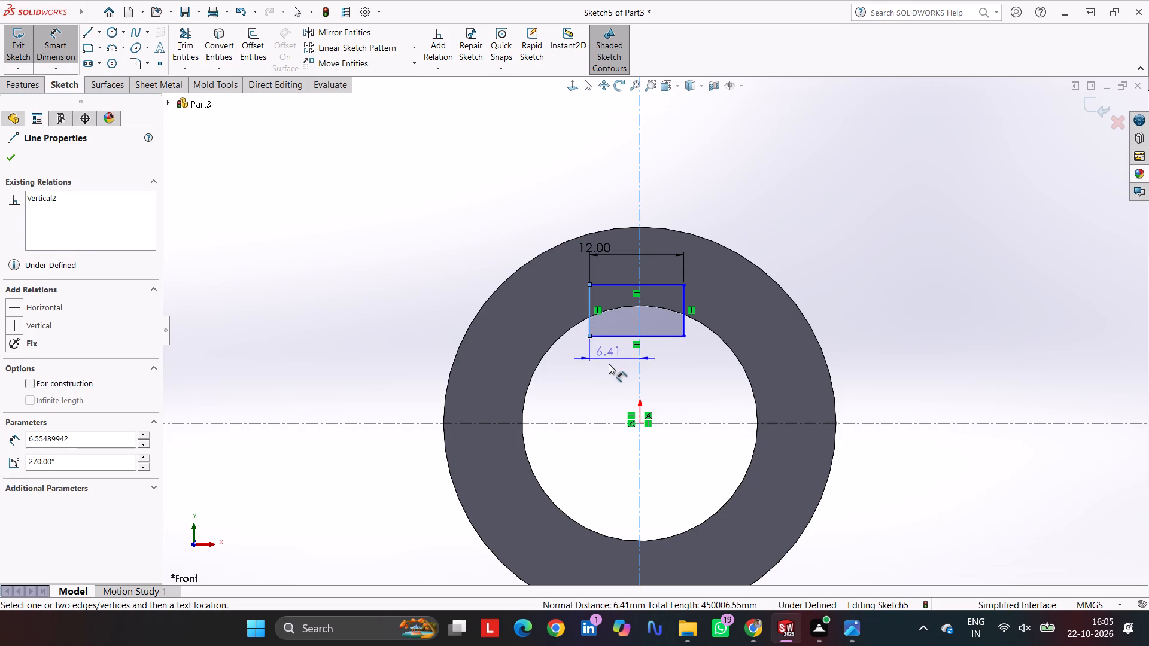
pyautogui.click(612, 373)
pyautogui.press('6')
pyautogui.press('Return')
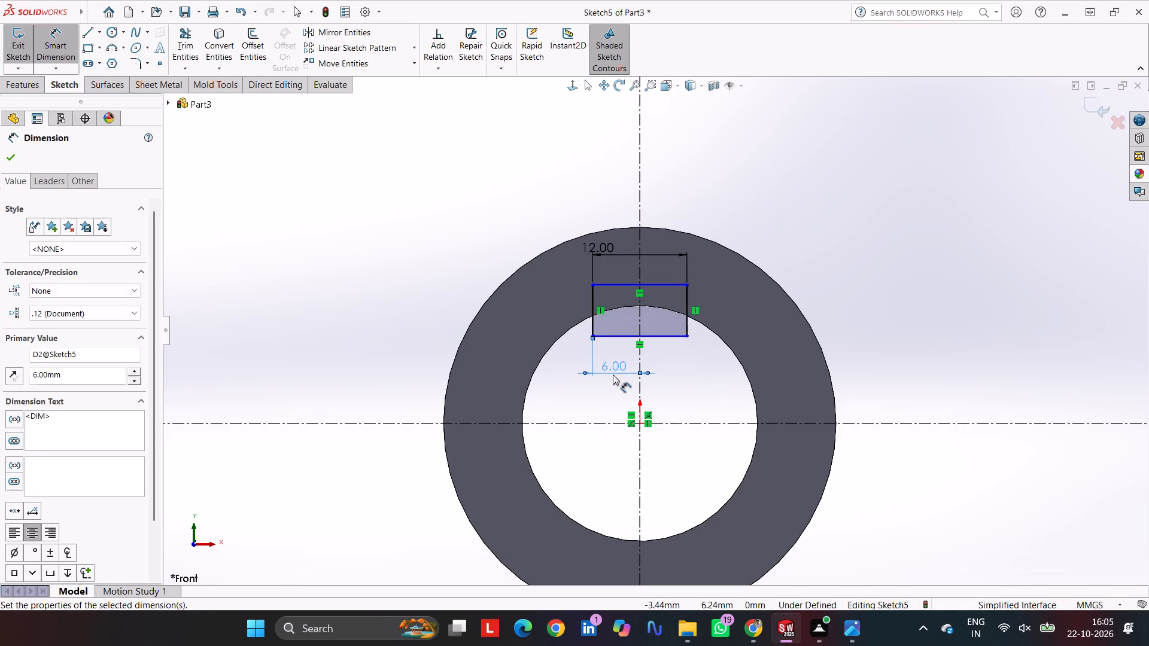
# Dimension the keyway rectangle's height, entering 6 mm first and changing it to 4 mm.
pyautogui.click(686, 316)
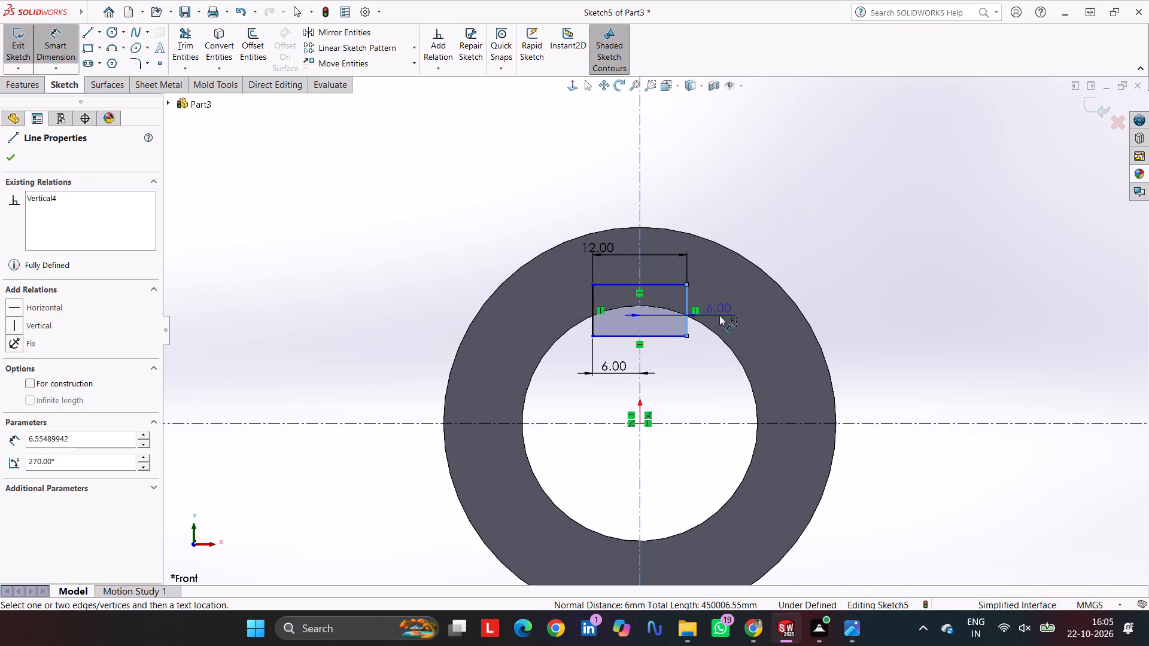
pyautogui.press('Escape')
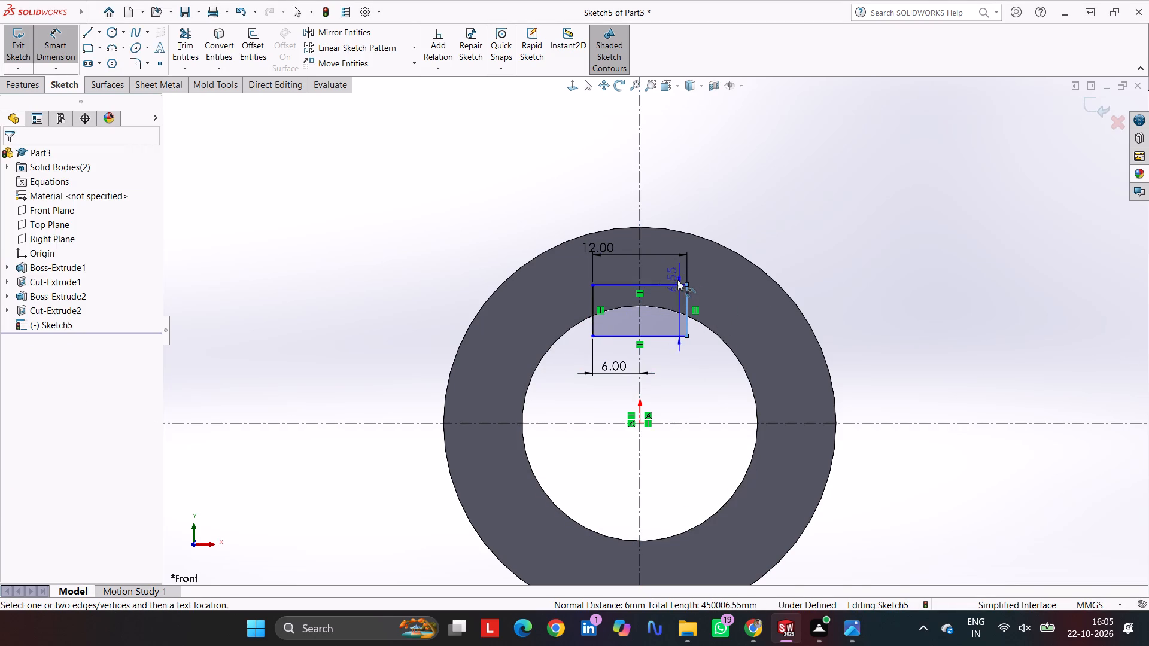
pyautogui.click(741, 305)
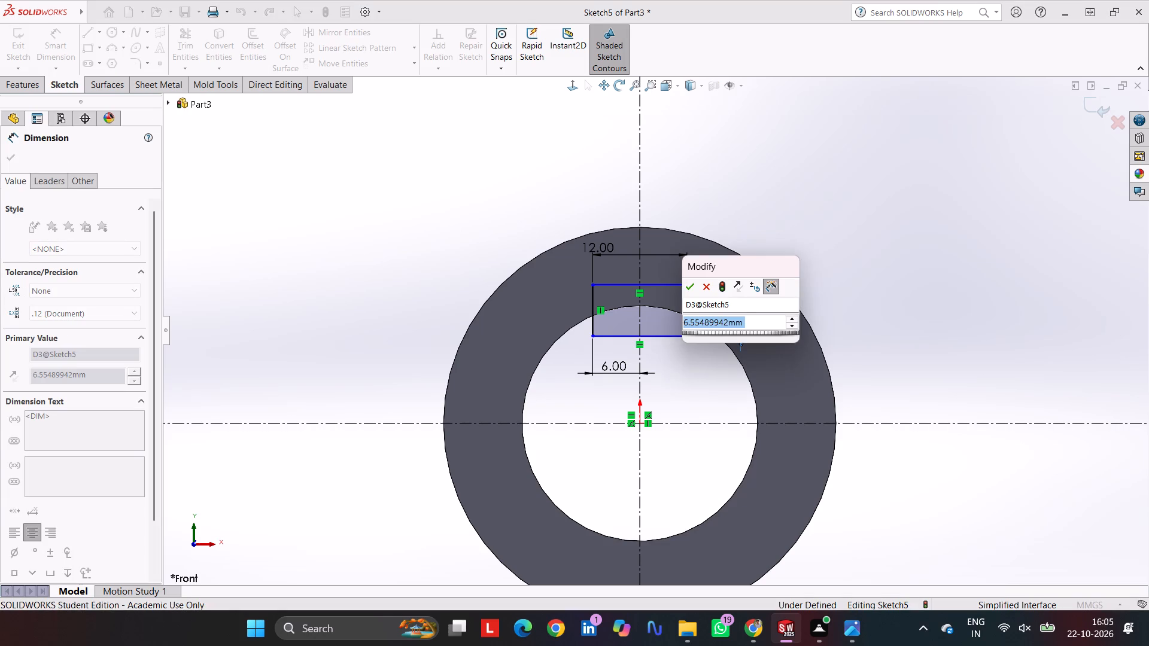
pyautogui.press('6')
pyautogui.press('Return')
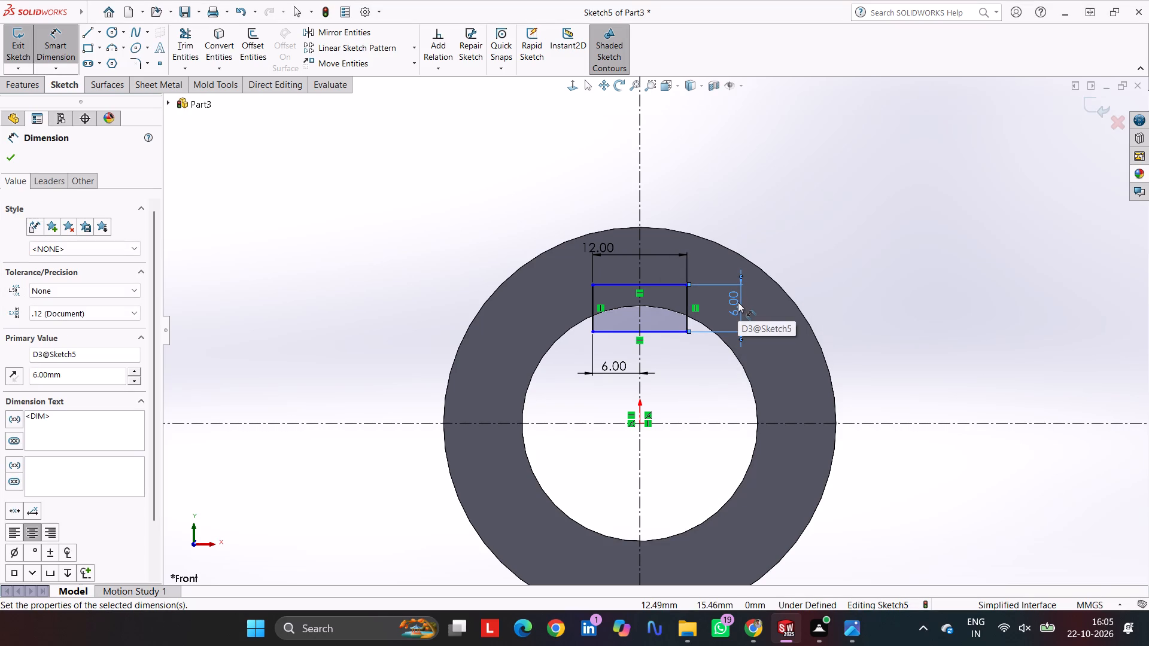
pyautogui.doubleClick(732, 300)
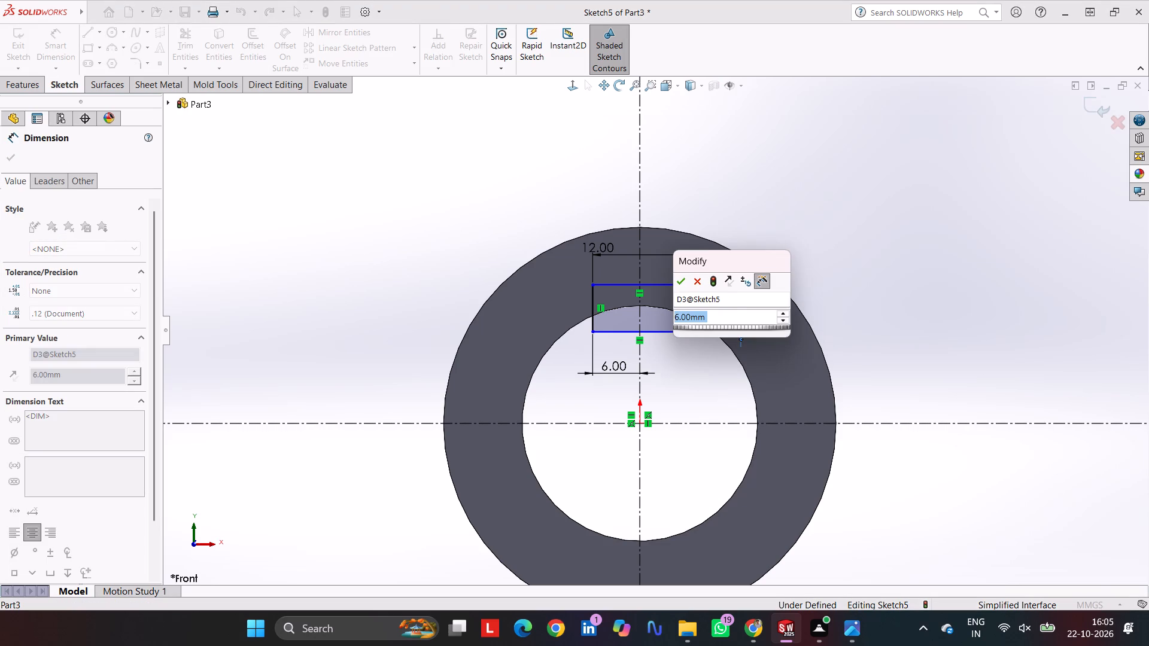
pyautogui.press('4')
pyautogui.press('Return')
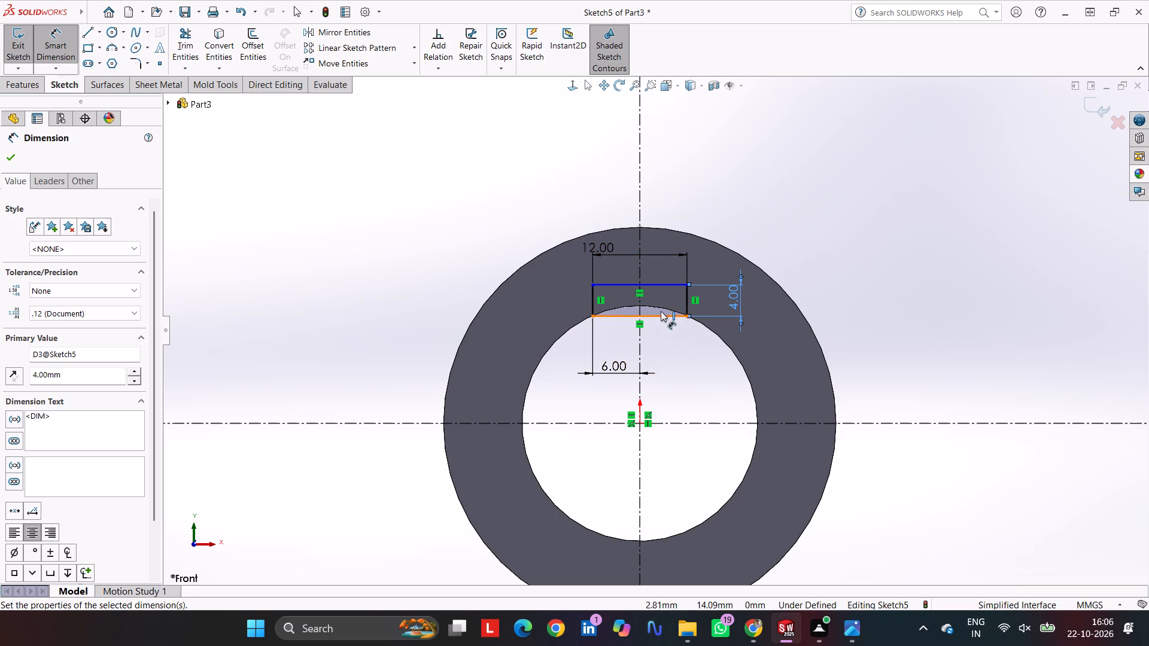
pyautogui.press('Escape')
pyautogui.press('Escape')
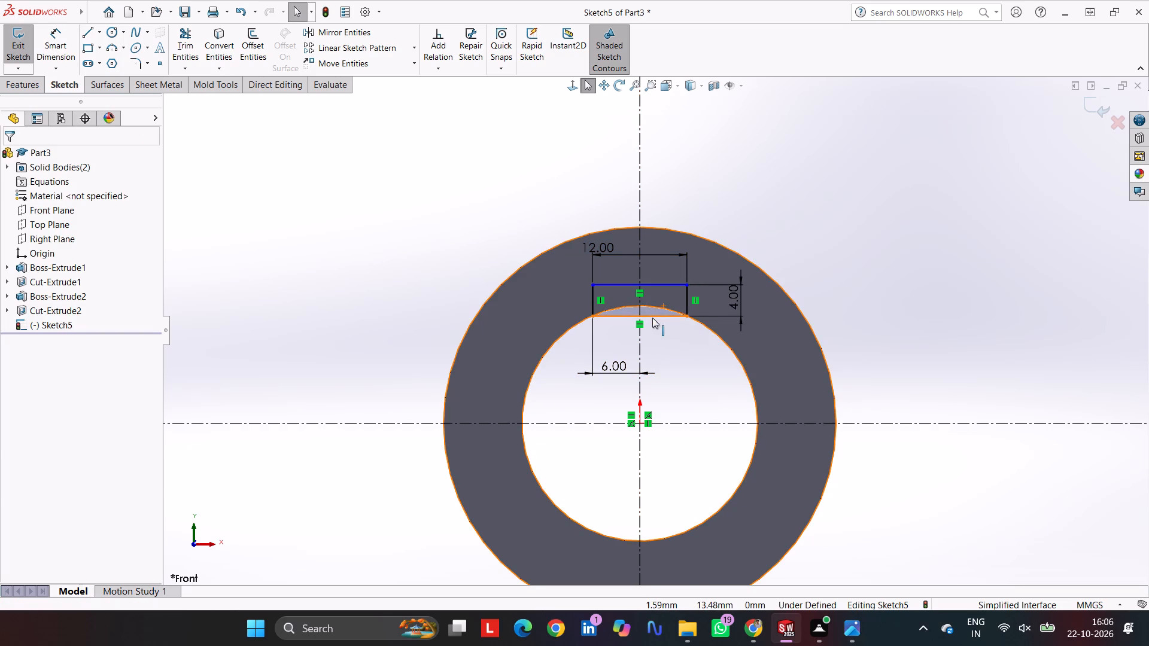
# Move the rectangle's lower edge down into the bore and make its lower right corner coincident with the bore's circular edge.
pyautogui.moveTo(652, 318); pyautogui.dragTo(653, 328)
pyautogui.scroll(-3, 672, 330)
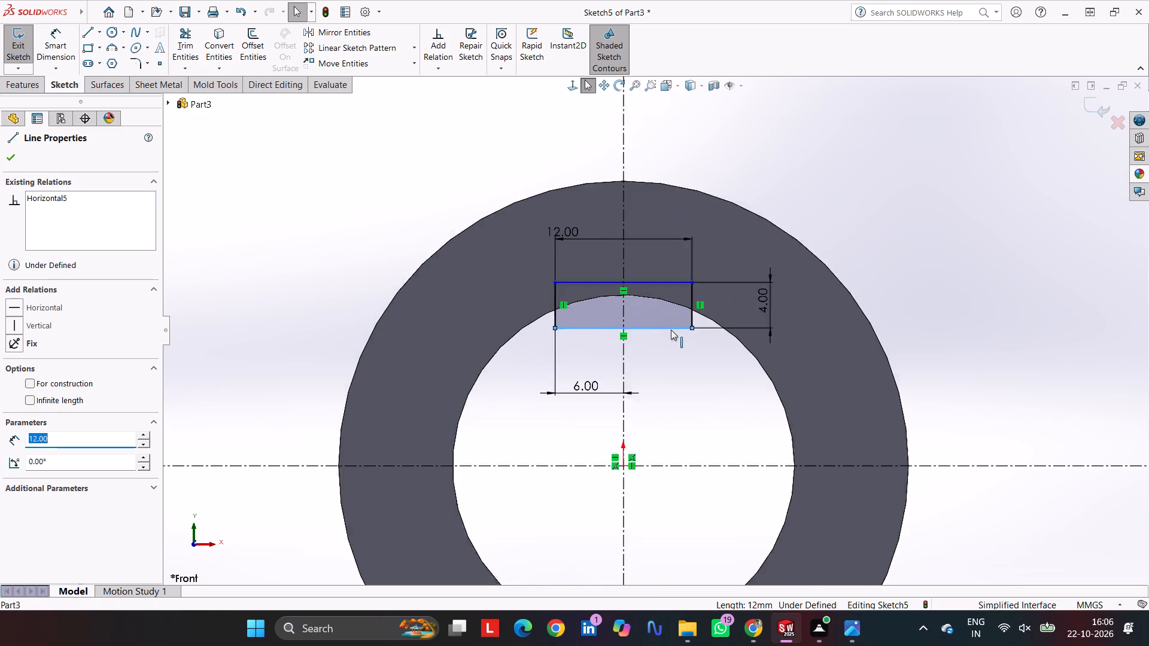
pyautogui.scroll(-5, 671, 330)
pyautogui.click(725, 325)
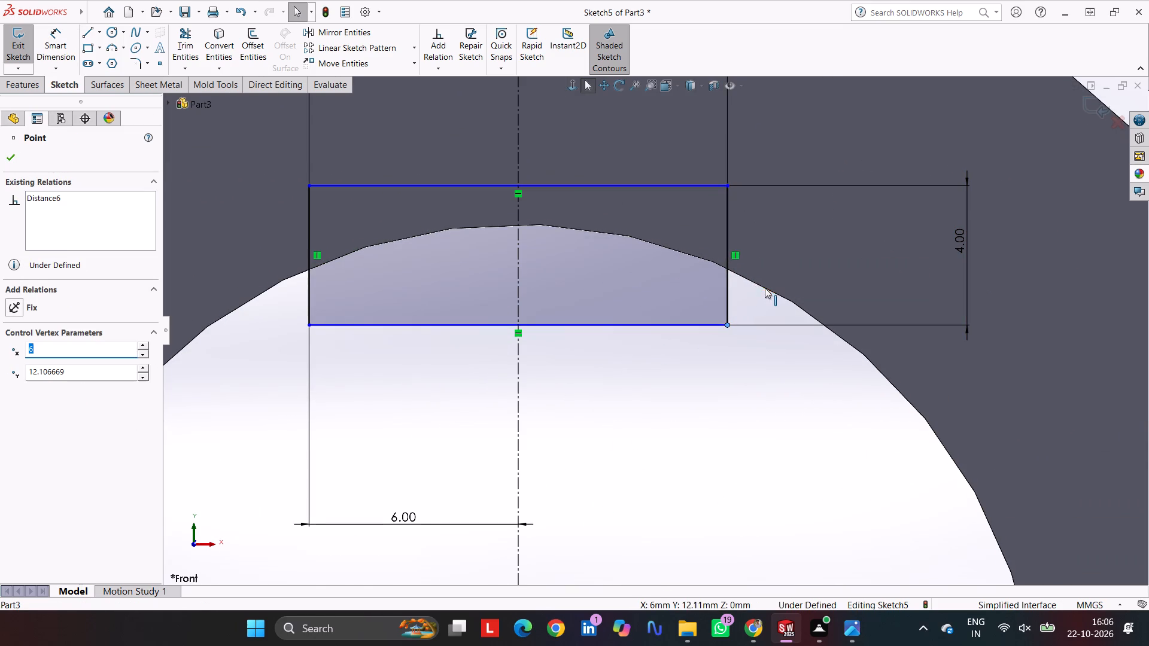
pyautogui.keyDown('ctrl'); pyautogui.click(765, 287); pyautogui.keyUp('ctrl')
pyautogui.click(63, 388)
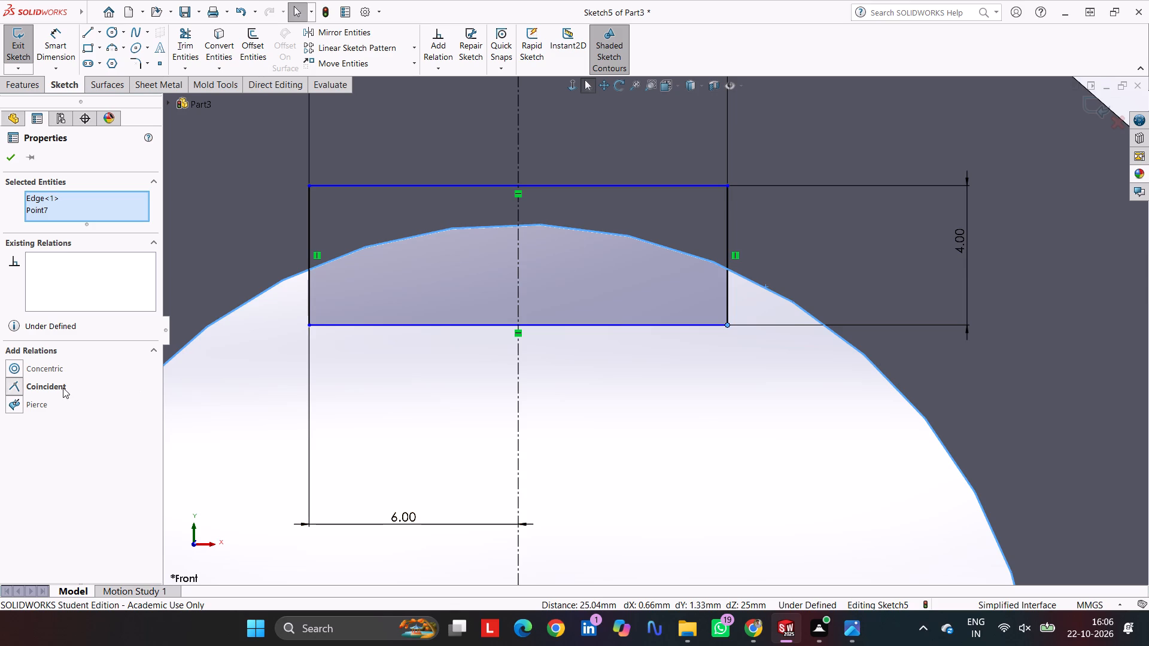
# Cut-extrude the keyway sketch through the hub with a 50 mm mid-plane depth.
pyautogui.scroll(6, 581, 350)
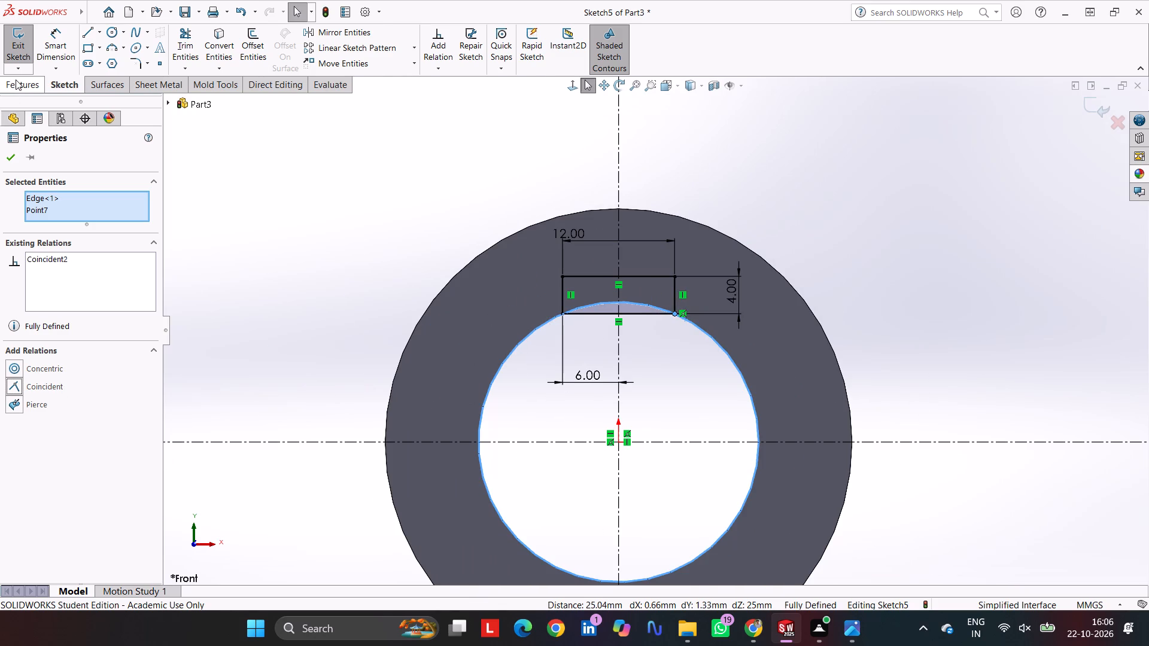
pyautogui.click(16, 80)
pyautogui.click(189, 52)
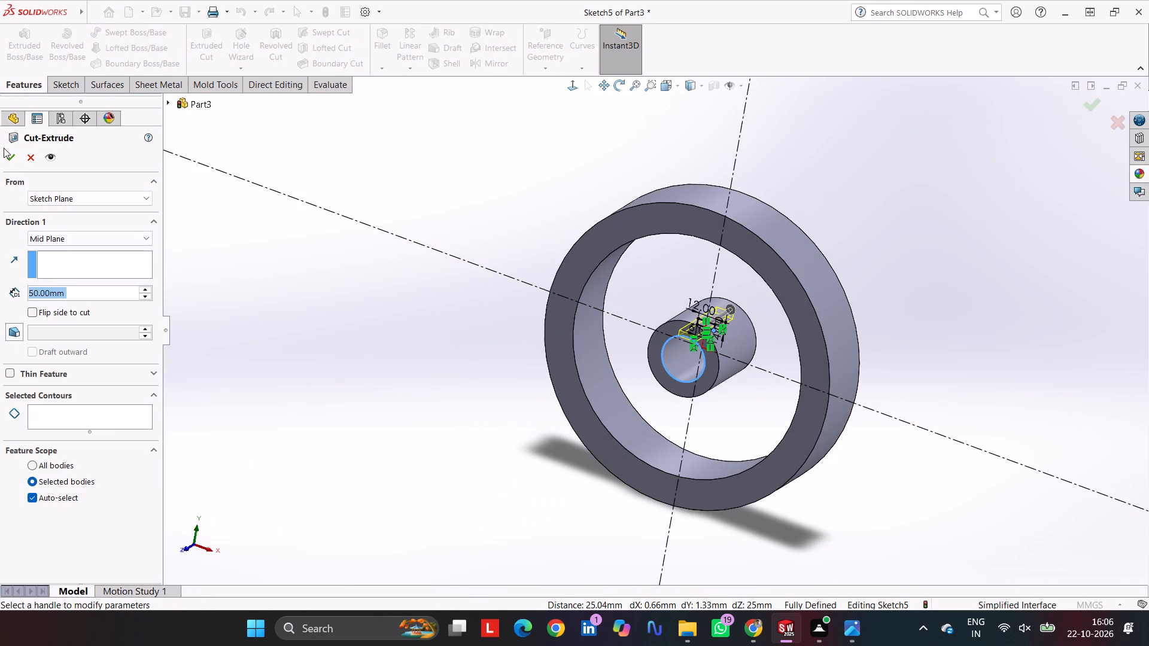
pyautogui.click(5, 154)
pyautogui.click(487, 173)
pyautogui.moveTo(492, 174); pyautogui.dragTo(428, 282, button='middle')
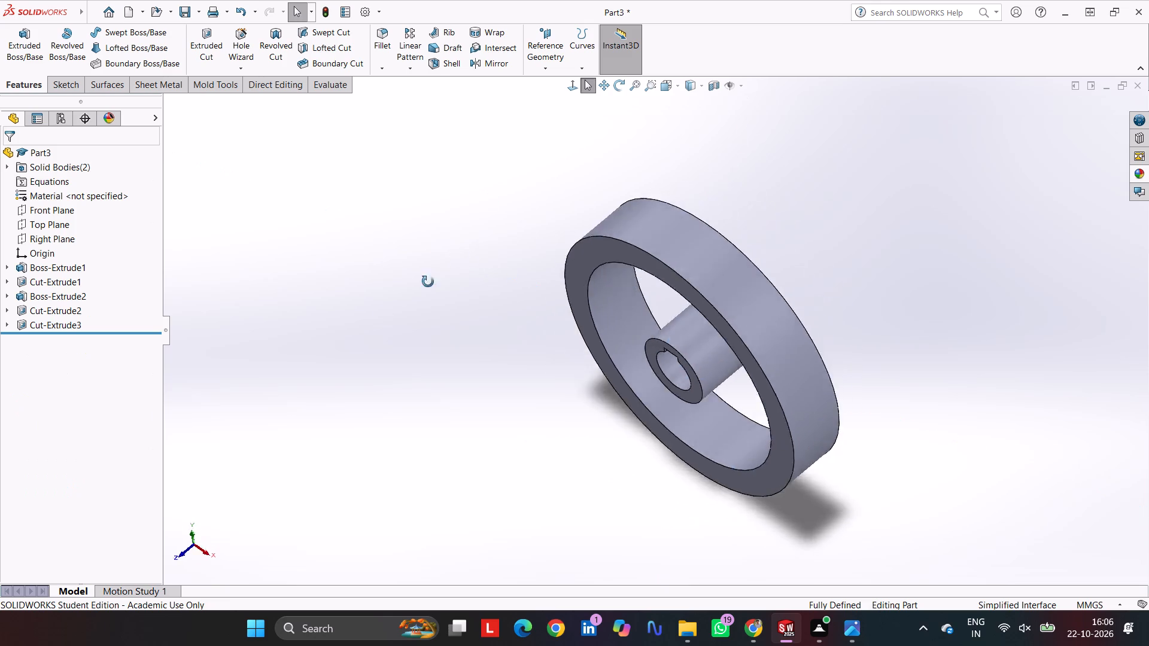
pyautogui.moveTo(428, 282); pyautogui.dragTo(495, 111, button='middle')
pyautogui.click(476, 197)
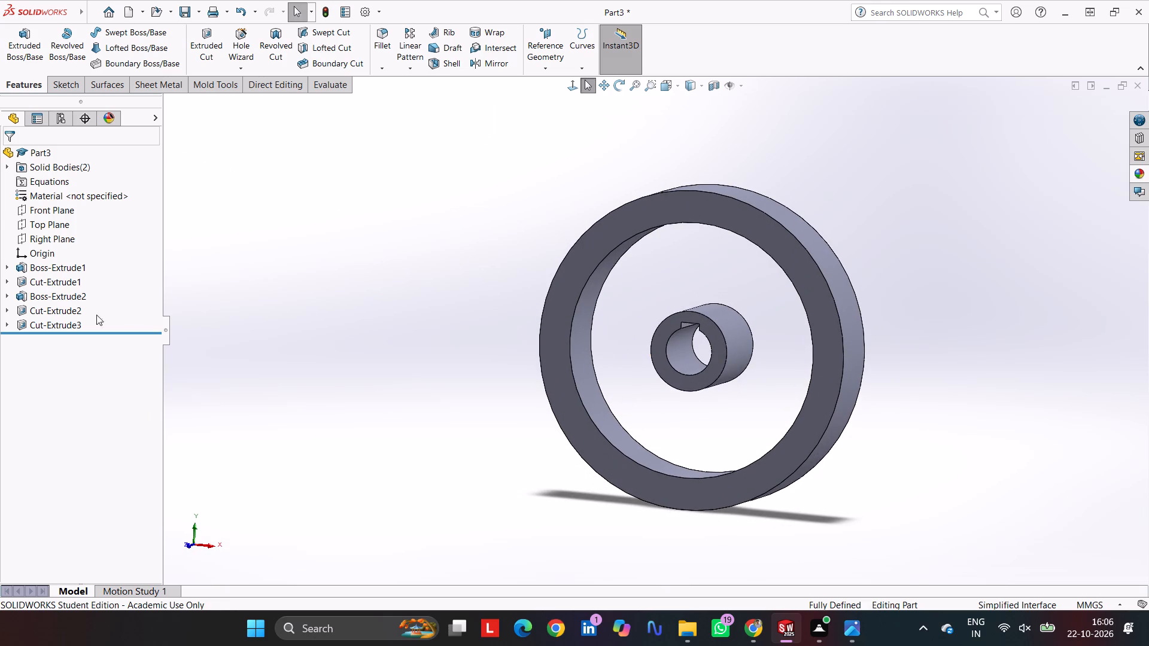
# Start a sketch on the Front Plane and draw two origin-centred circles, one on the hub's outer edge and one on the rim's inner edge.
pyautogui.click(45, 206)
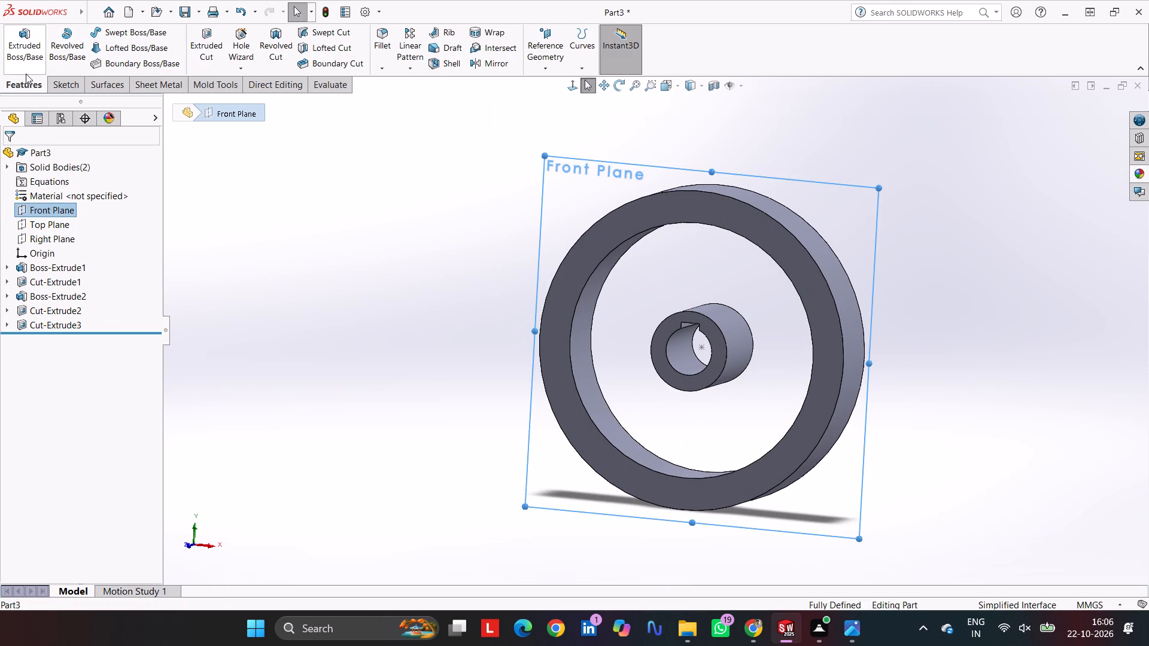
pyautogui.click(56, 85)
pyautogui.click(14, 39)
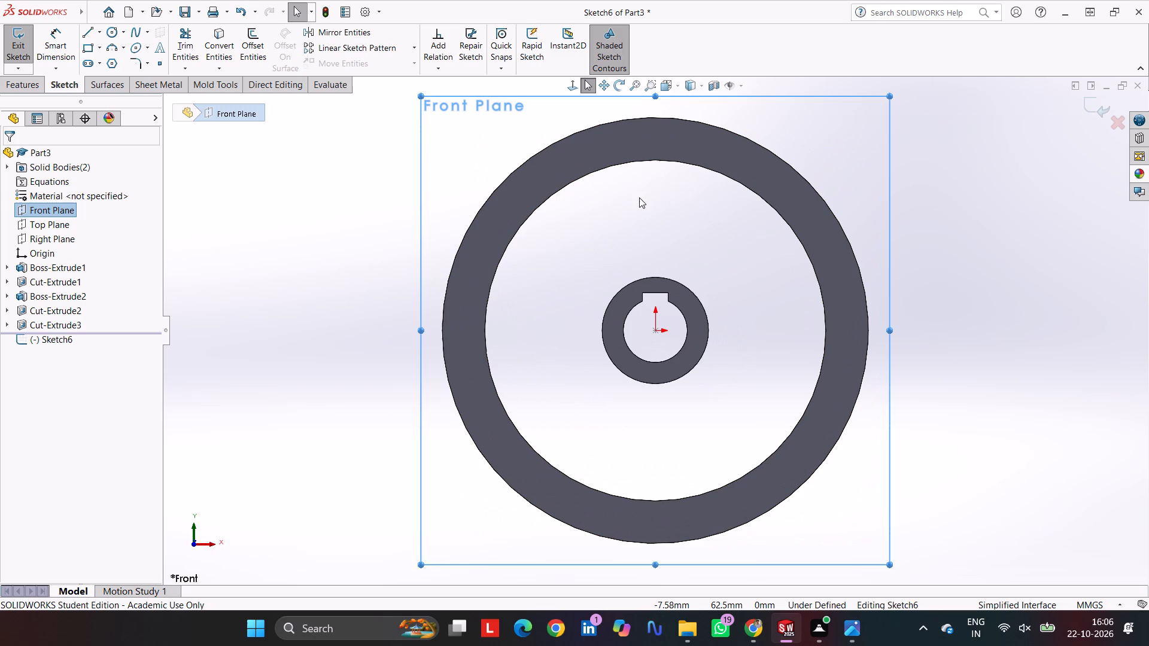
pyautogui.click(118, 33)
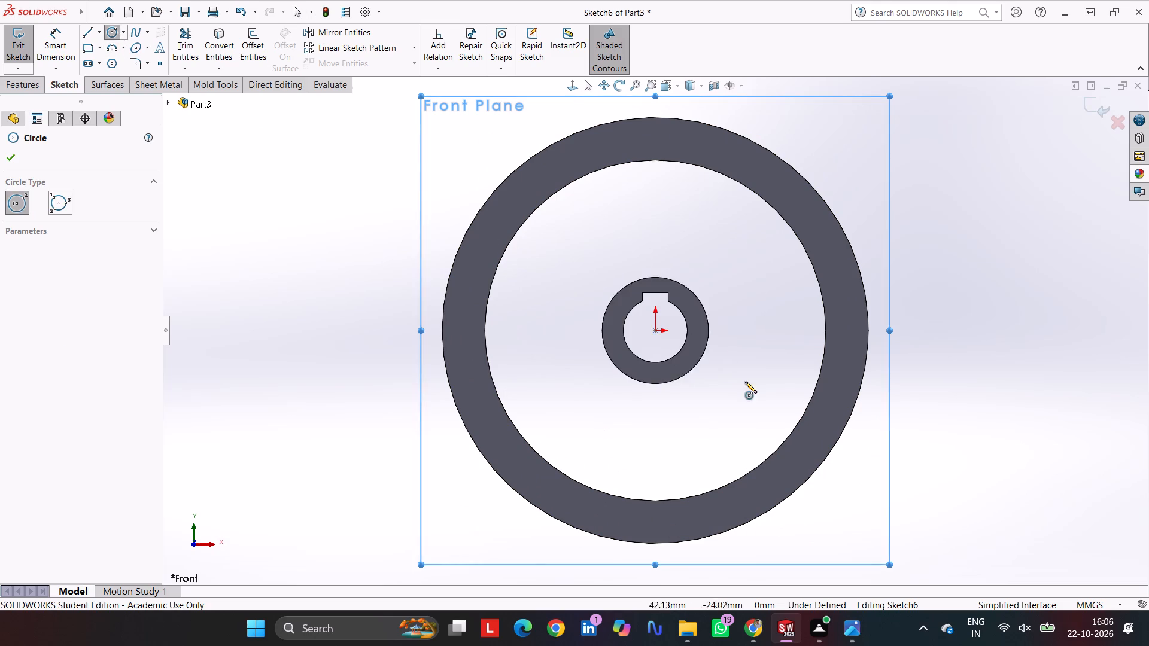
pyautogui.scroll(-4, 661, 324)
pyautogui.click(651, 339)
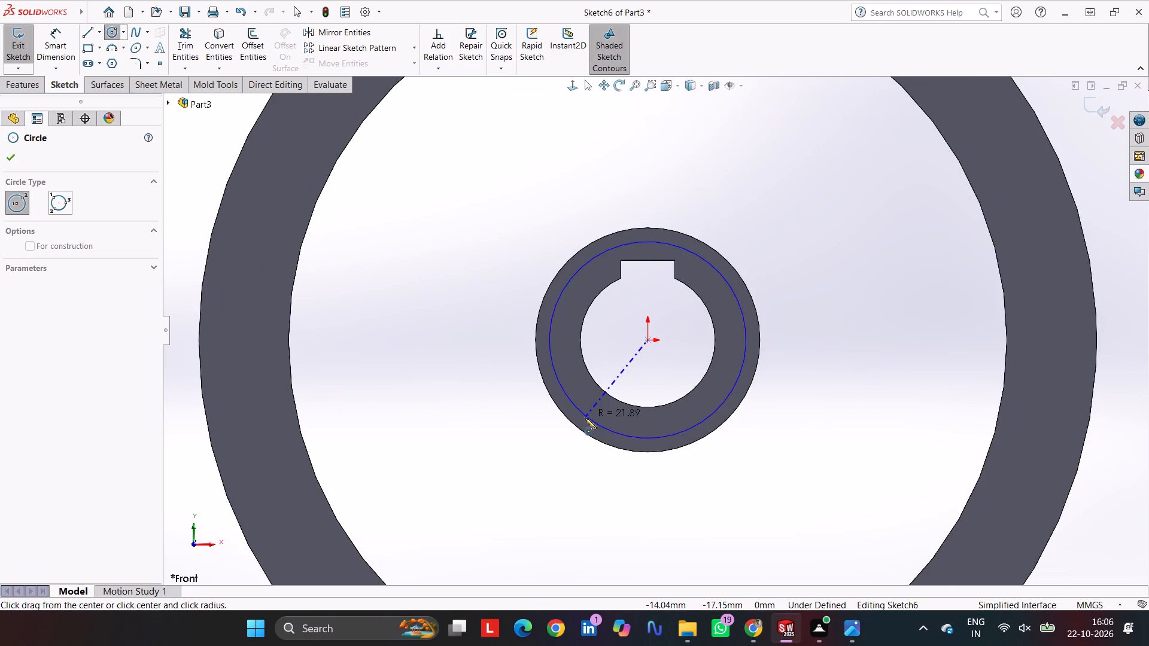
pyautogui.click(573, 426)
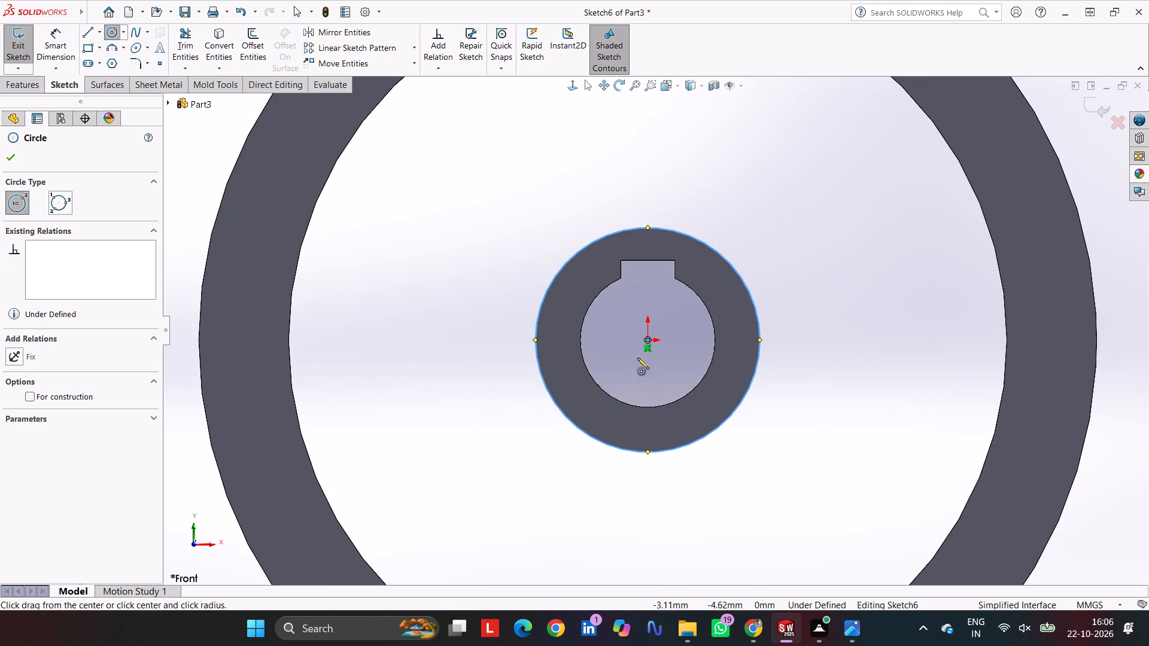
pyautogui.click(648, 342)
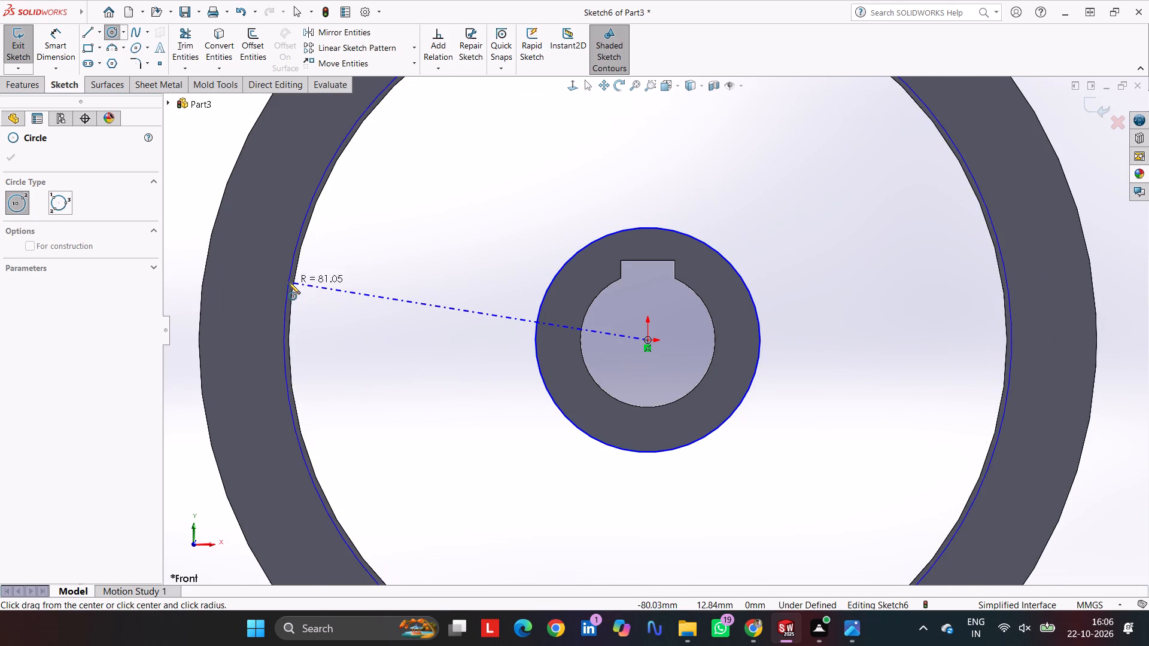
pyautogui.click(291, 286)
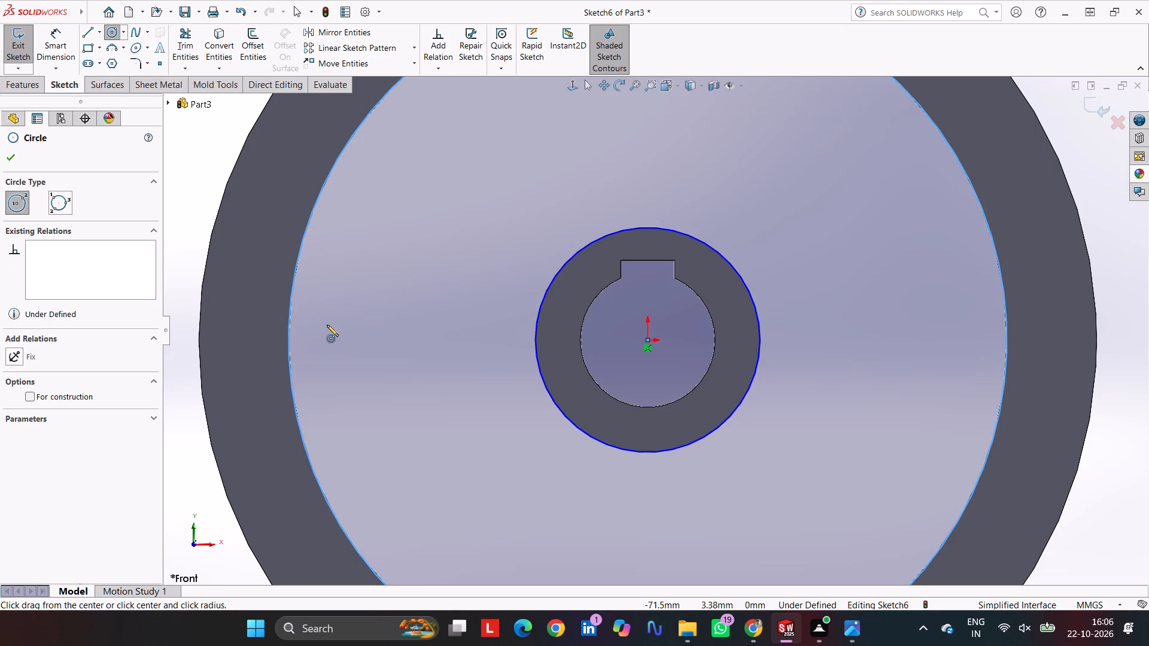
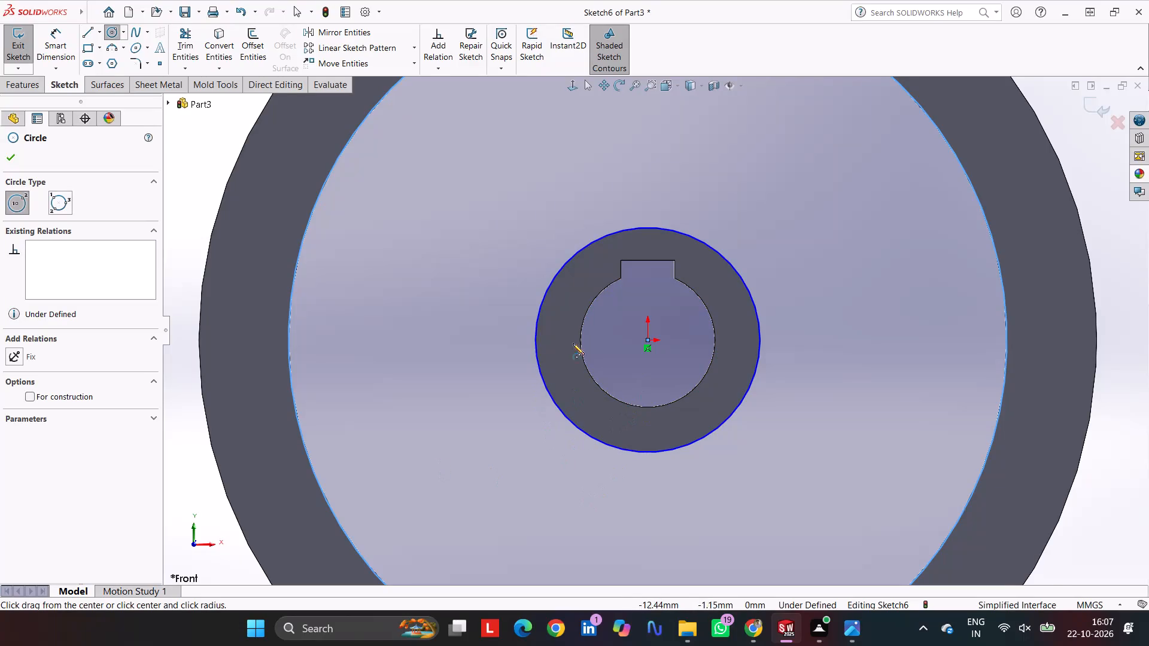
# Dimension the diameters of the circle on the rim's inner edge and the circle on the hub's outer edge, keeping their drawn sizes.
pyautogui.click(60, 48)
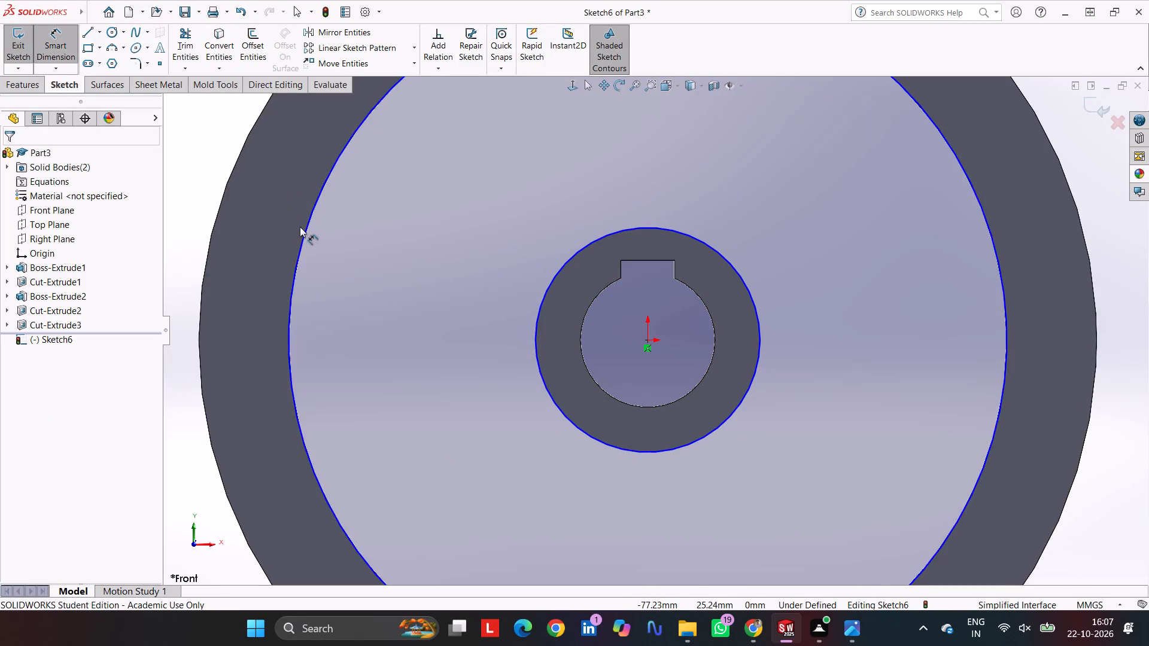
pyautogui.click(307, 234)
pyautogui.click(189, 231)
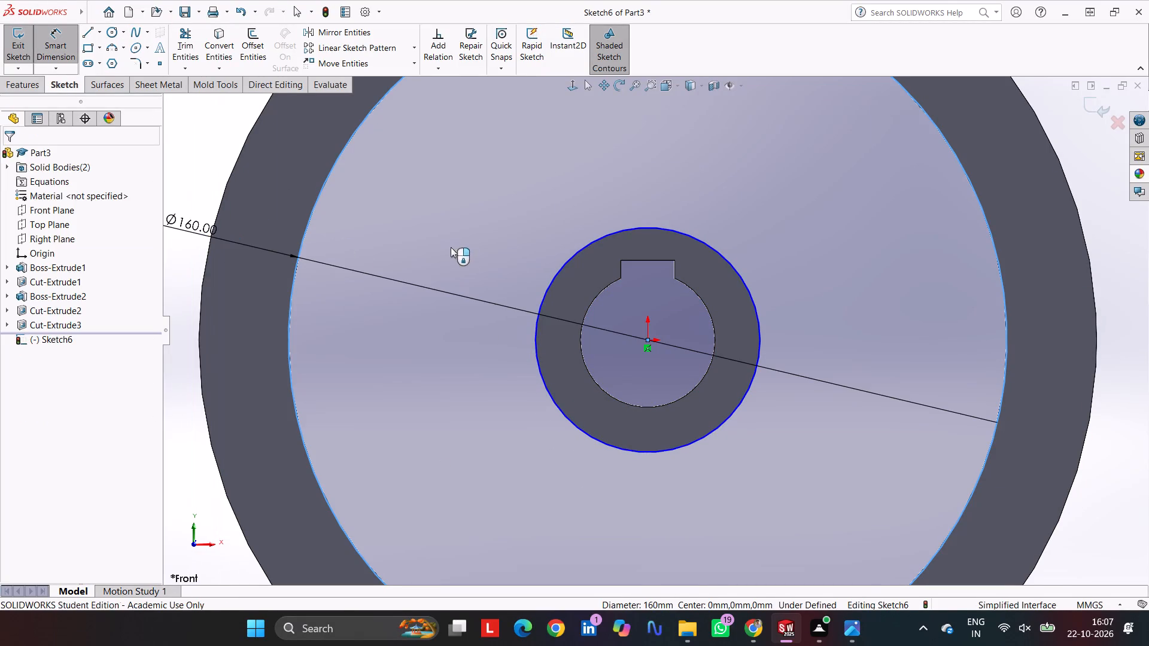
pyautogui.click(546, 297)
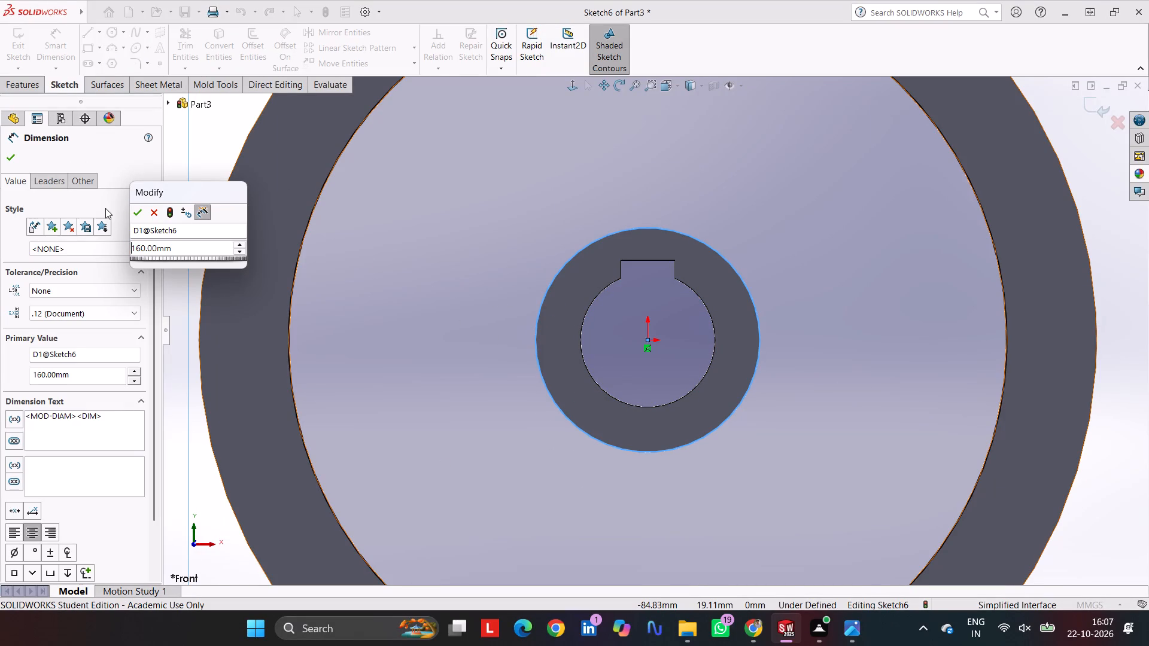
pyautogui.click(132, 215)
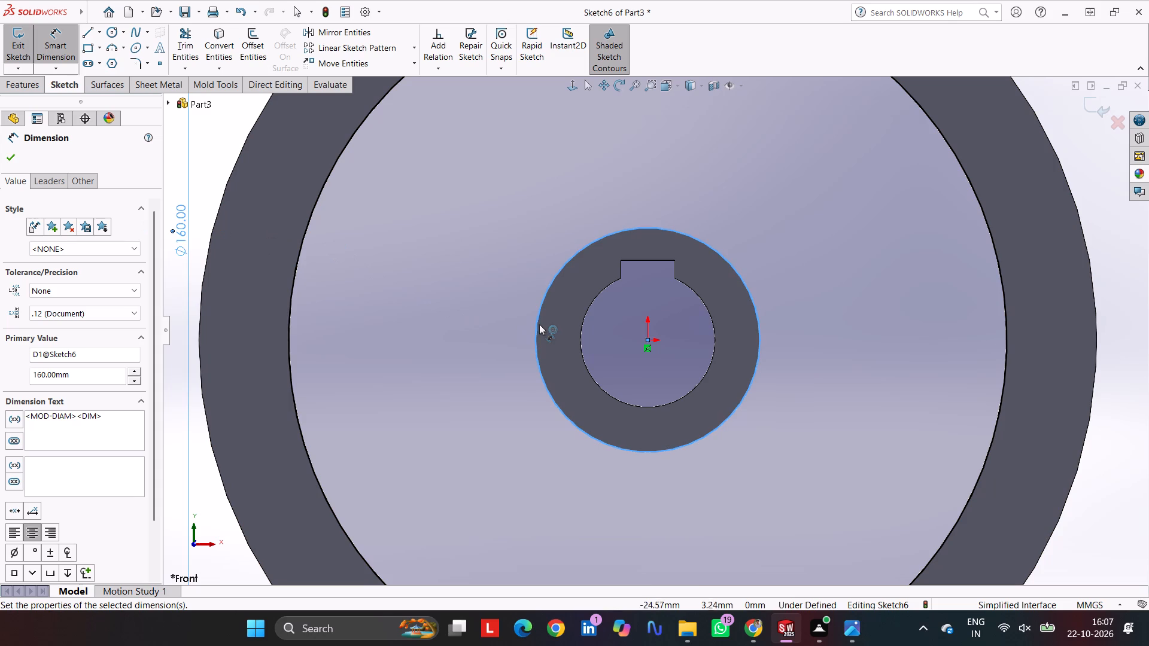
pyautogui.click(539, 322)
pyautogui.click(484, 322)
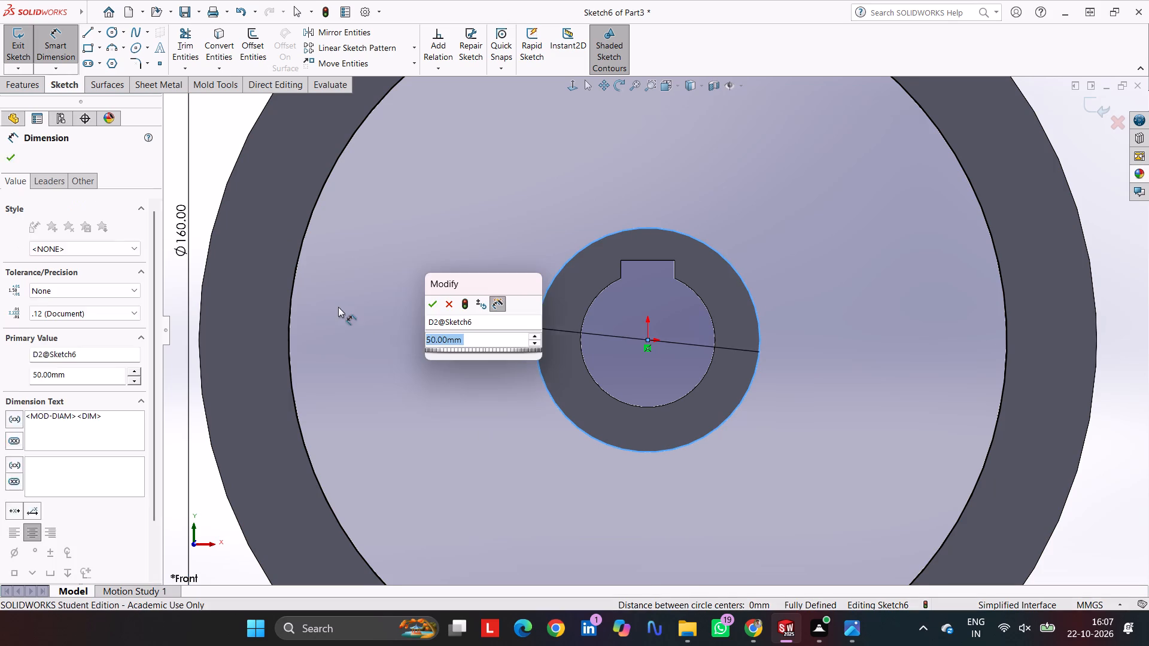
pyautogui.click(433, 308)
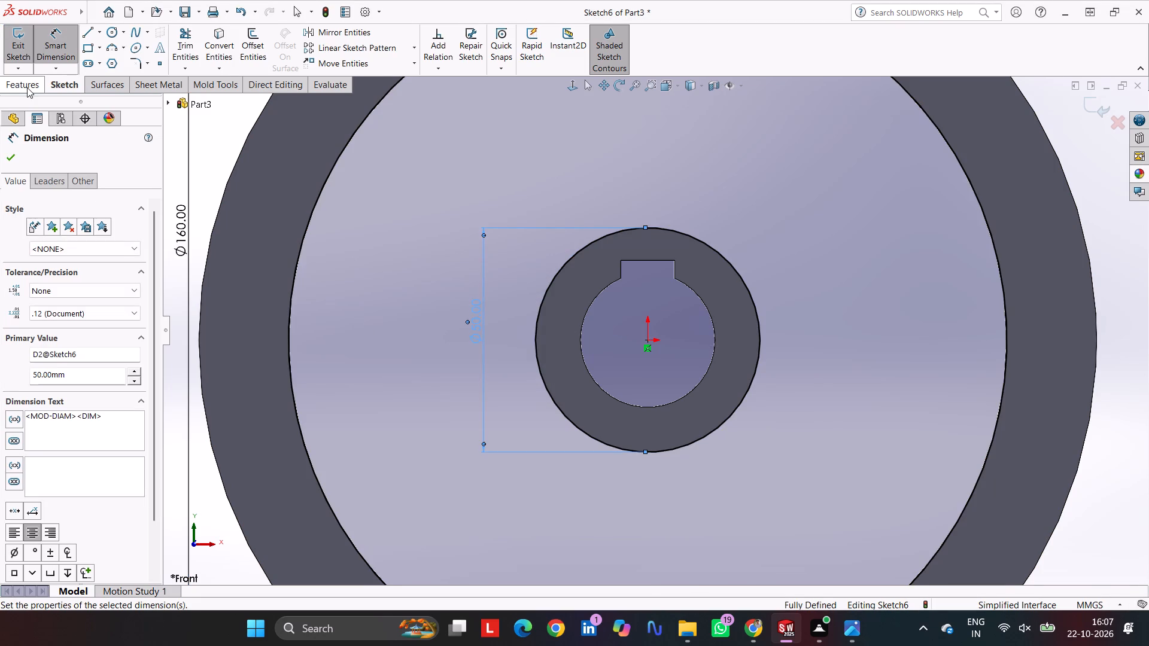
# Extrude the ring between hub and rim as a merged mid-plane boss with a 20 mm depth.
pyautogui.click(26, 87)
pyautogui.click(27, 40)
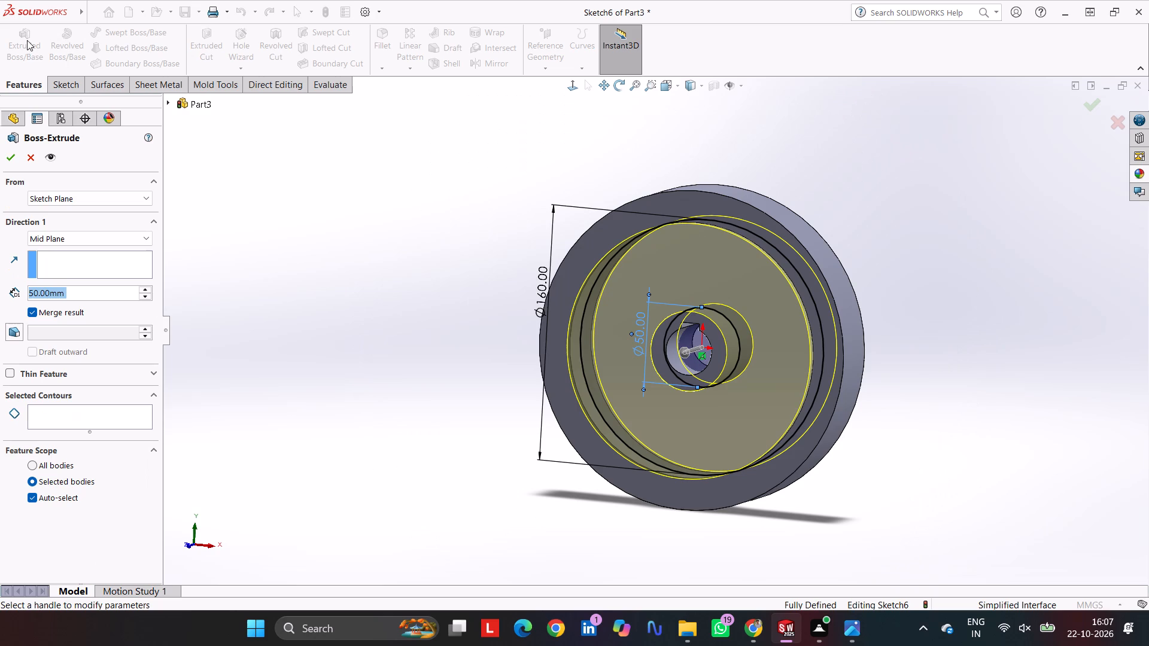
pyautogui.write('20')
pyautogui.press('Return')
pyautogui.press('Return')
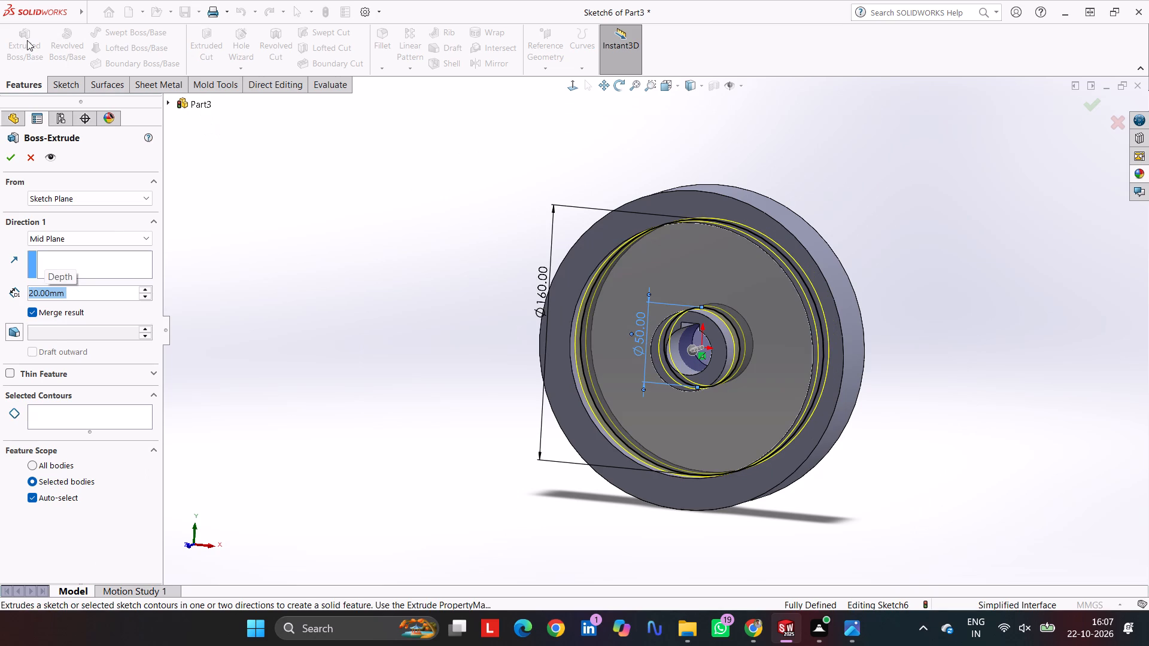
pyautogui.click(8, 159)
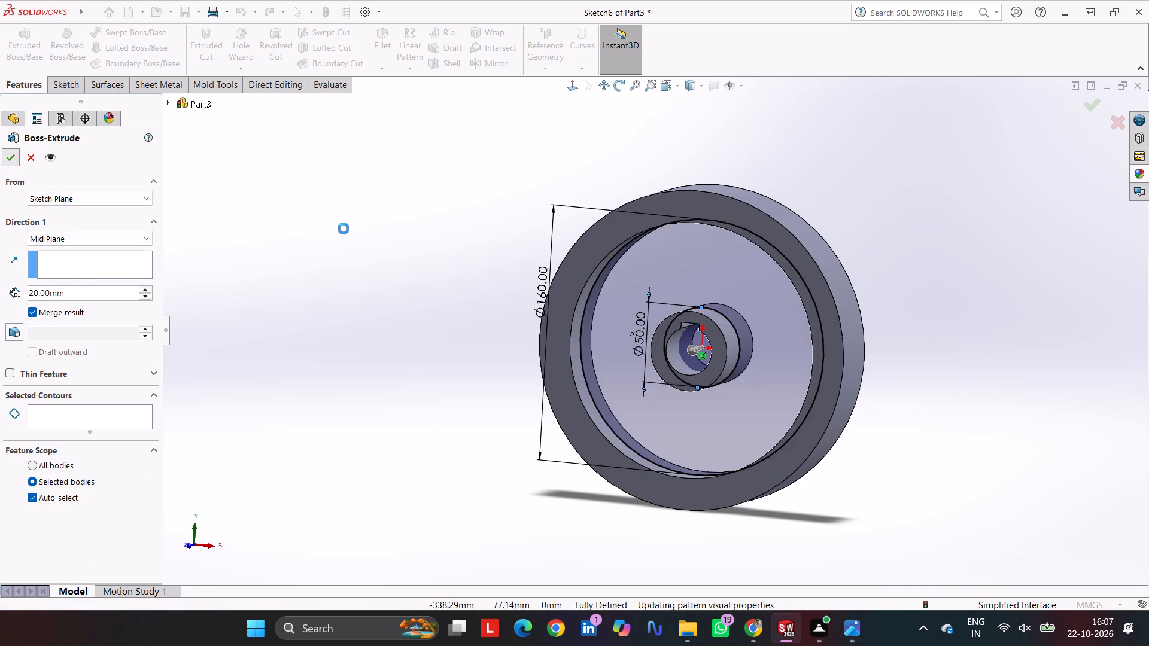
pyautogui.click(396, 237)
# Start a sketch on the Front Plane and add a vertical, infinite-length construction line through the origin.
pyautogui.moveTo(381, 271); pyautogui.dragTo(430, 316, button='middle')
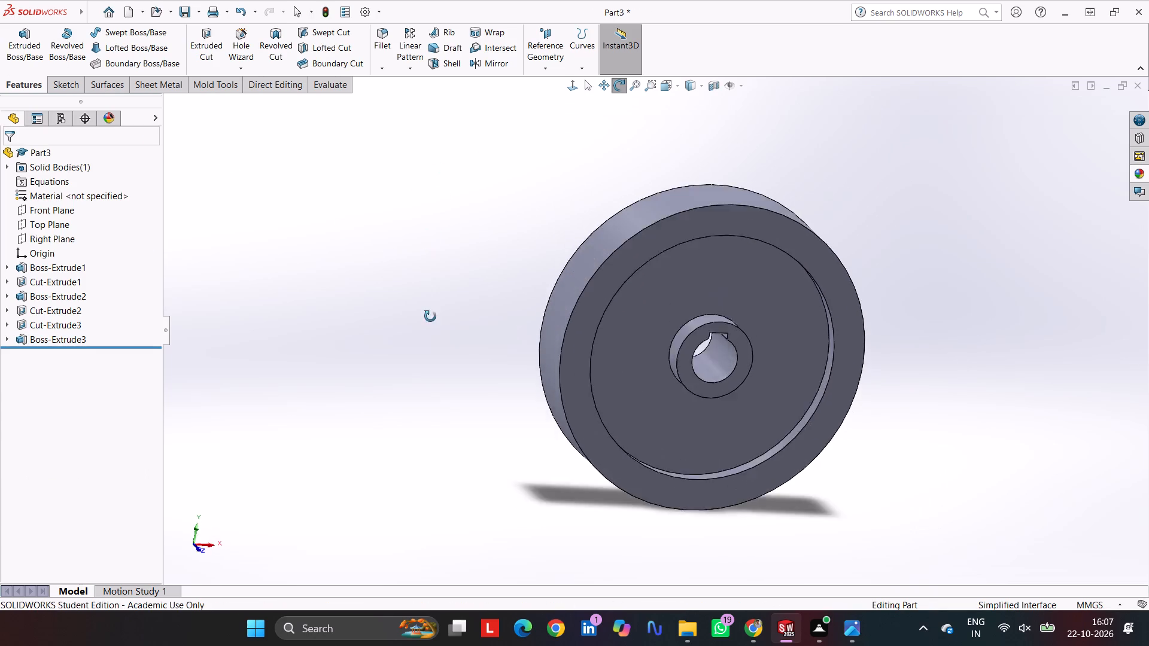
pyautogui.moveTo(430, 316); pyautogui.dragTo(443, 351, button='middle')
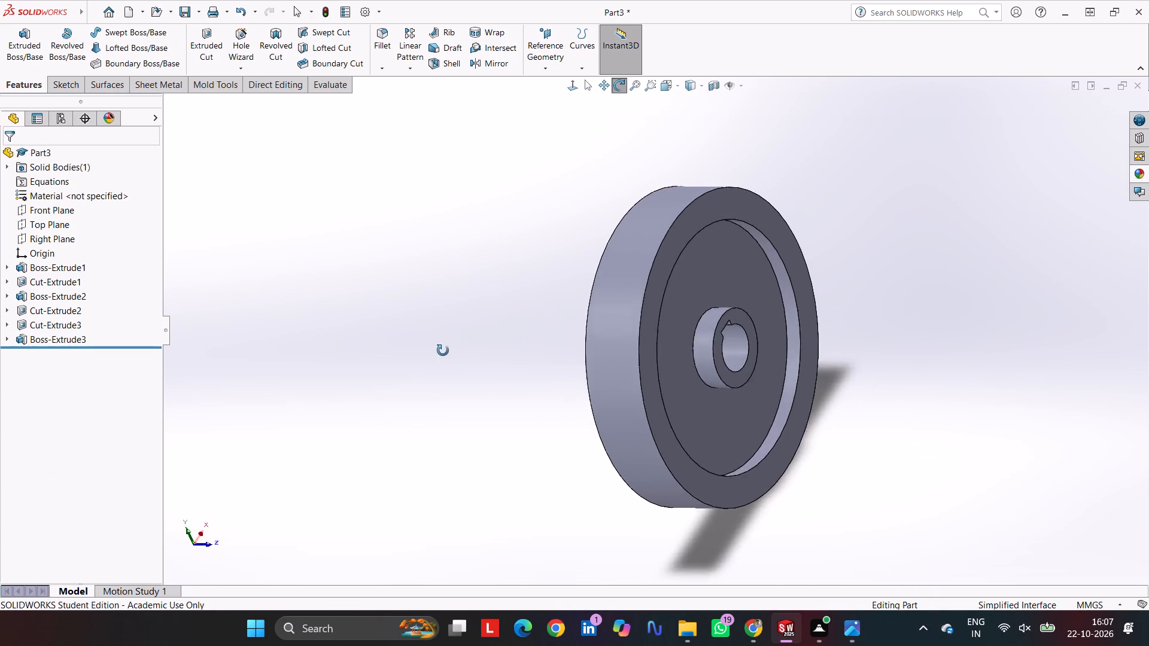
pyautogui.moveTo(443, 351); pyautogui.dragTo(399, 313, button='middle')
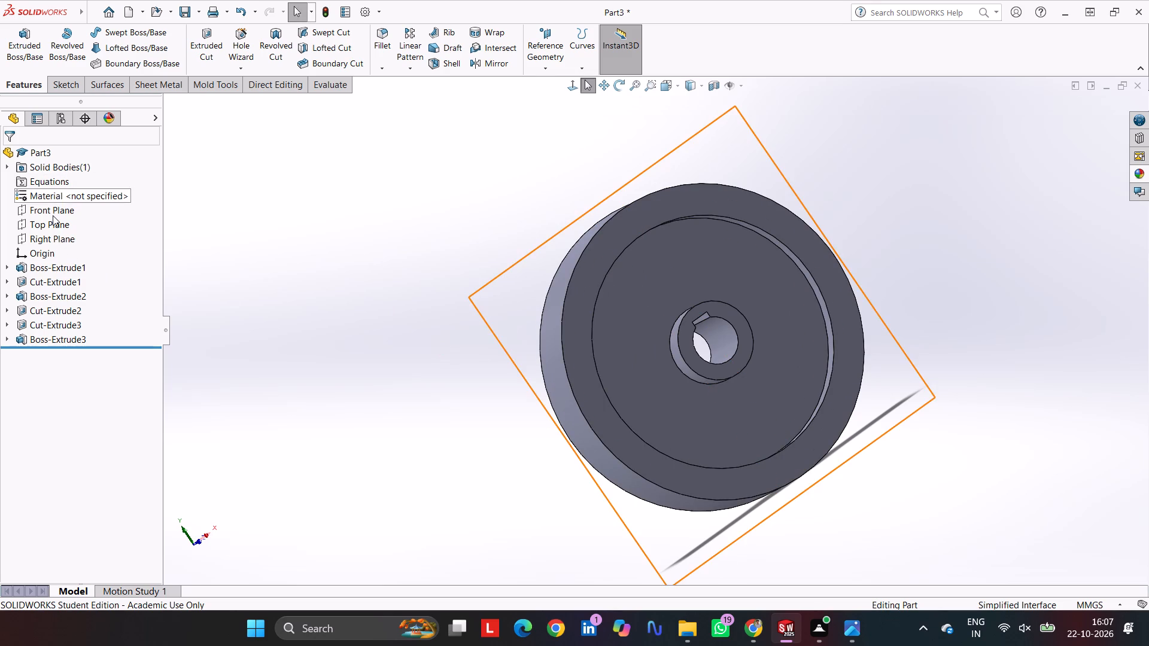
pyautogui.click(53, 215)
pyautogui.click(55, 95)
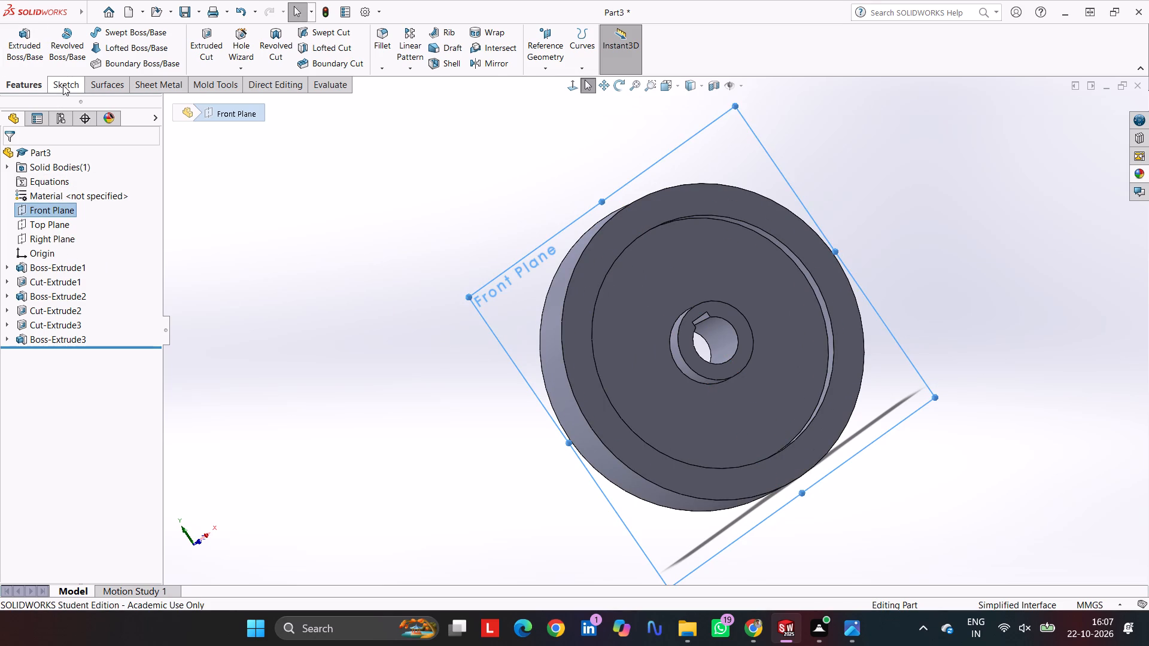
pyautogui.click(63, 85)
pyautogui.click(15, 28)
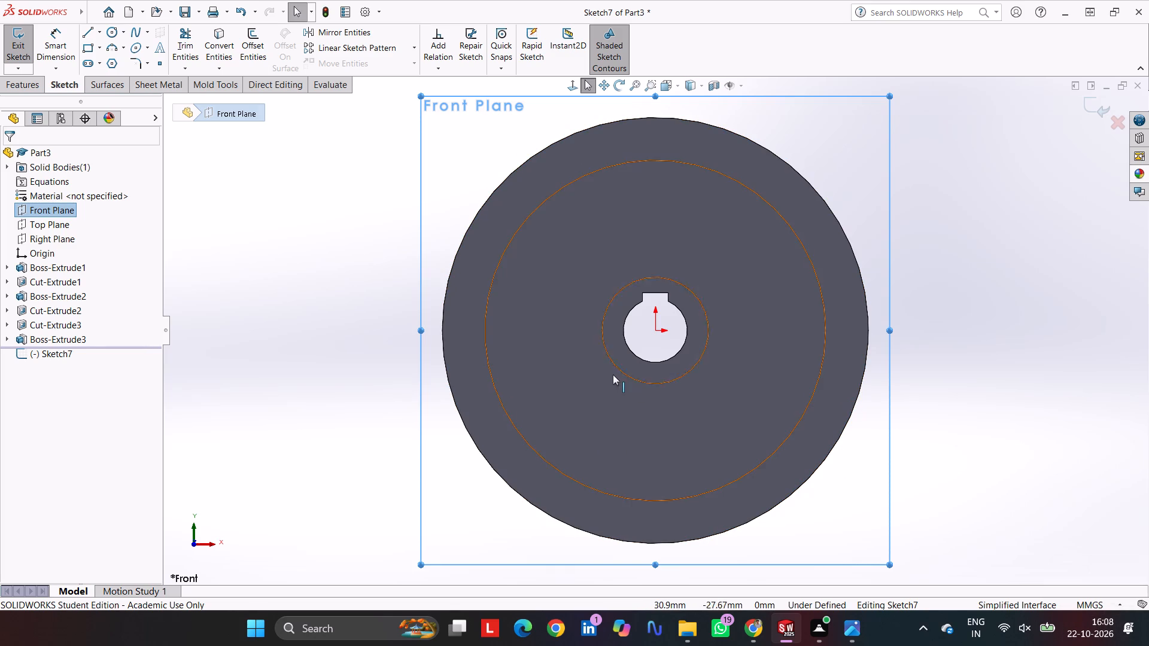
pyautogui.click(90, 29)
pyautogui.click(44, 270)
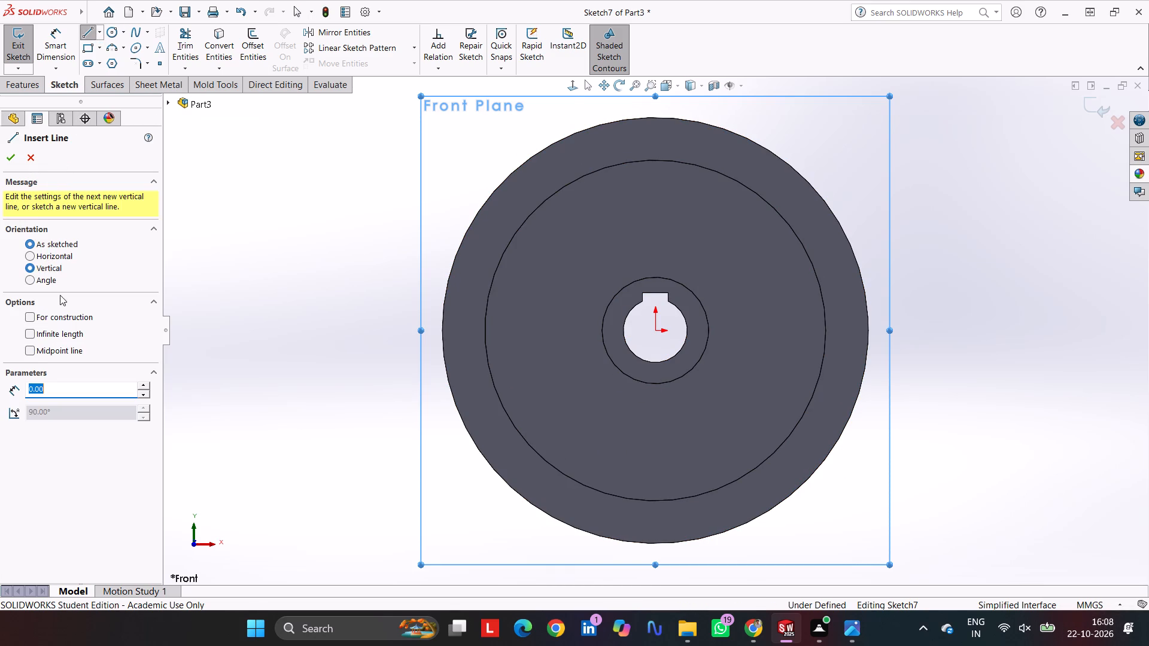
pyautogui.click(61, 334)
pyautogui.click(60, 315)
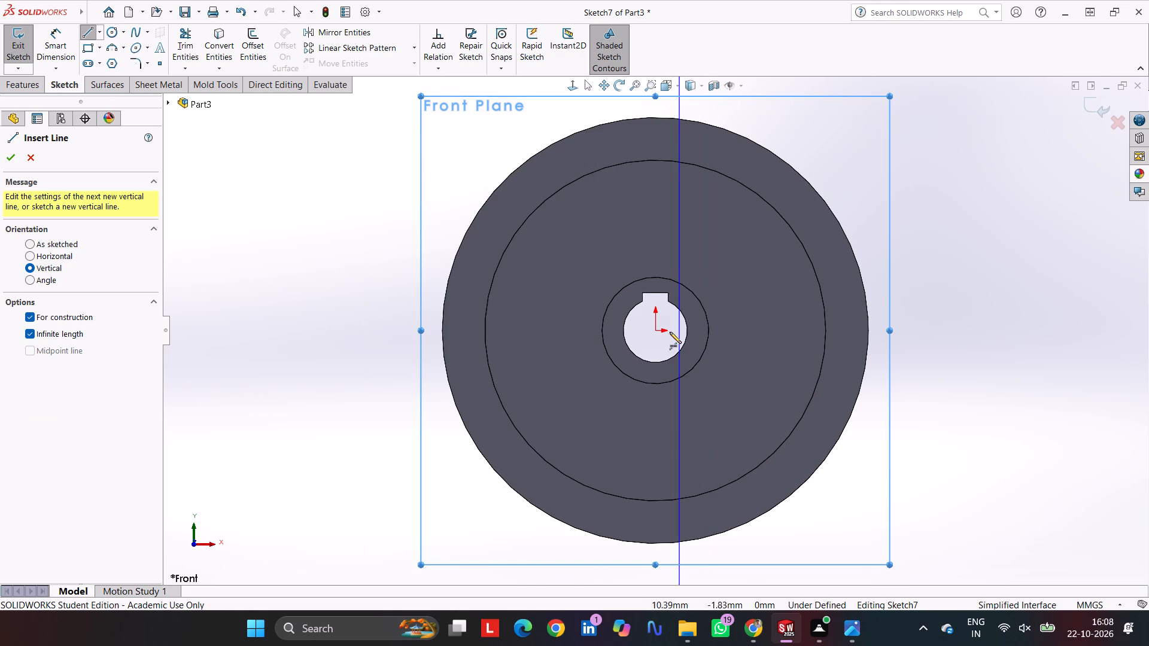
pyautogui.click(656, 329)
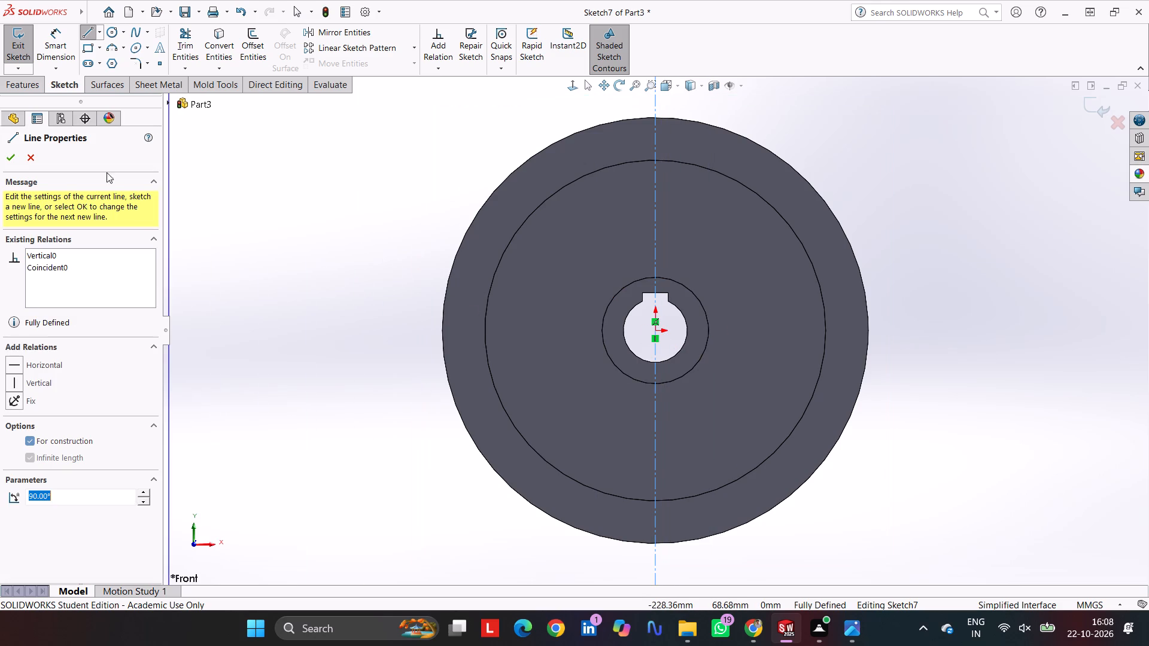
pyautogui.click(13, 155)
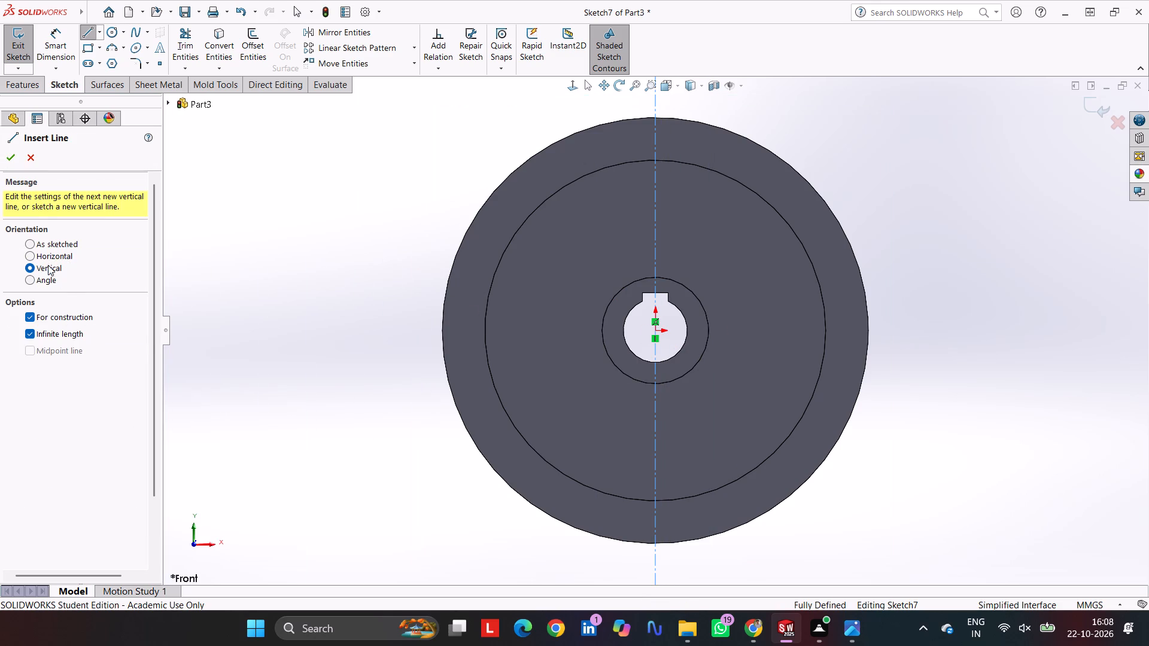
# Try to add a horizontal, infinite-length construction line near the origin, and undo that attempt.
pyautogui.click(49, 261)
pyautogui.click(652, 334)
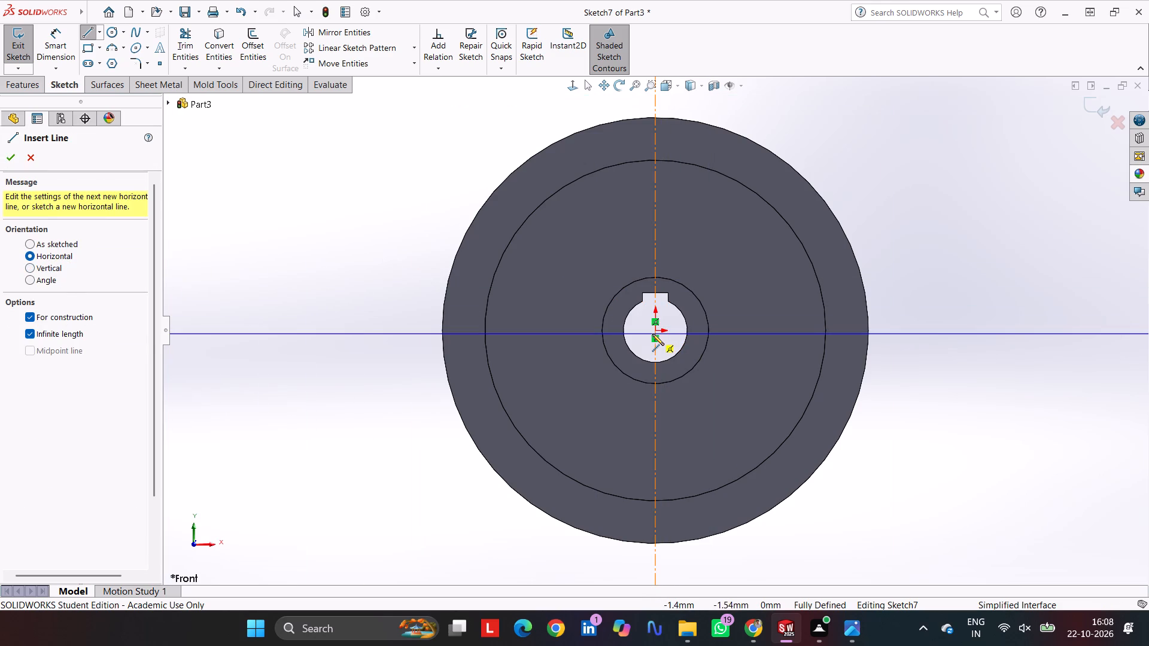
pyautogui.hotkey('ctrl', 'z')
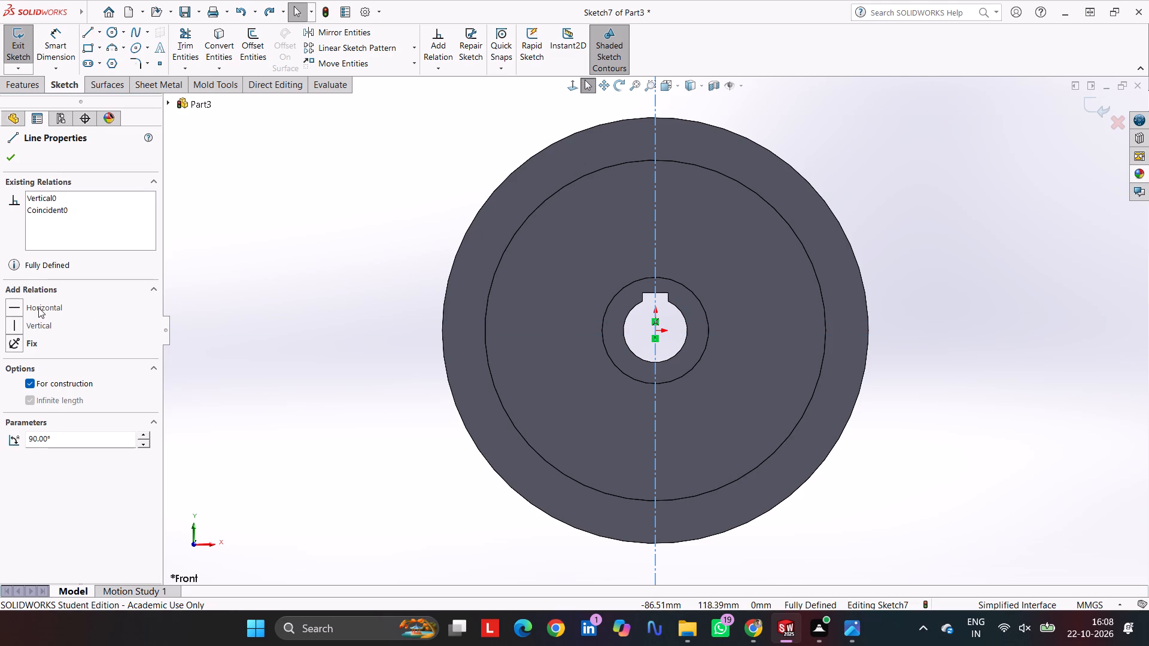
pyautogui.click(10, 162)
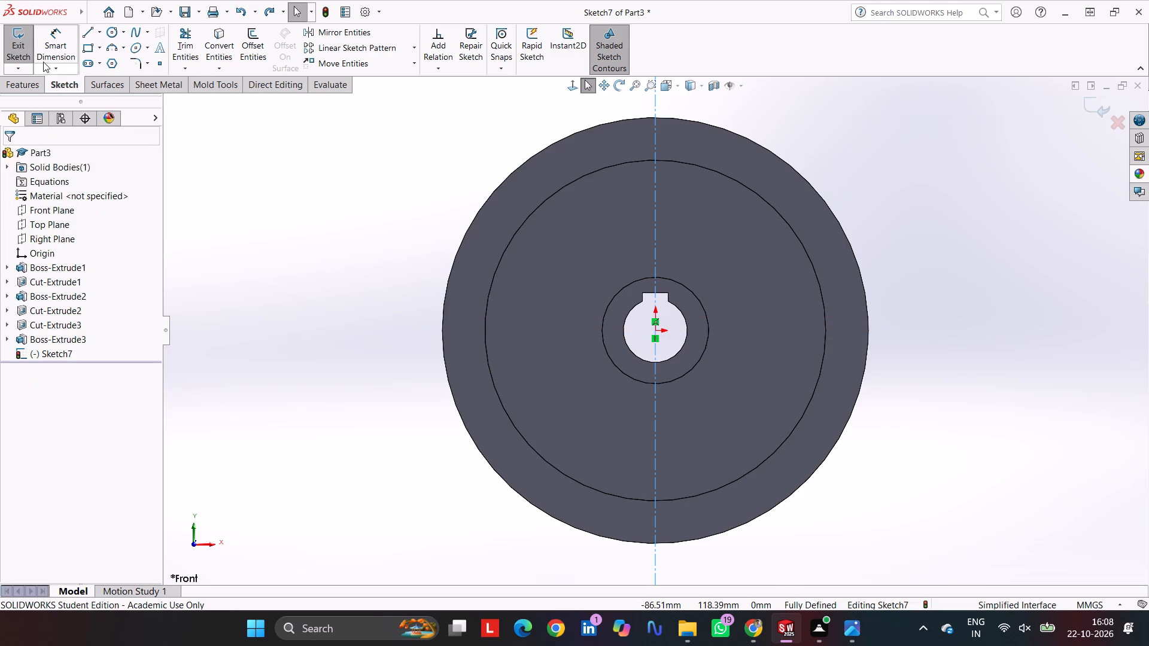
# Add a horizontal, infinite-length construction line through the origin.
pyautogui.click(84, 35)
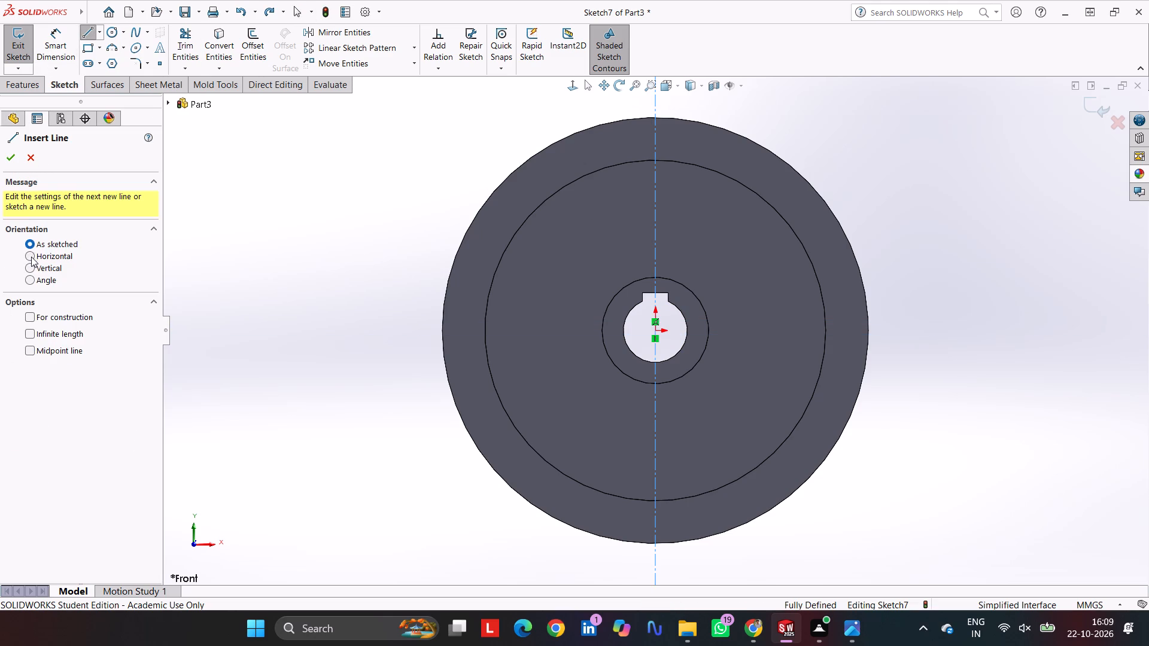
pyautogui.click(31, 257)
pyautogui.click(55, 333)
pyautogui.click(54, 316)
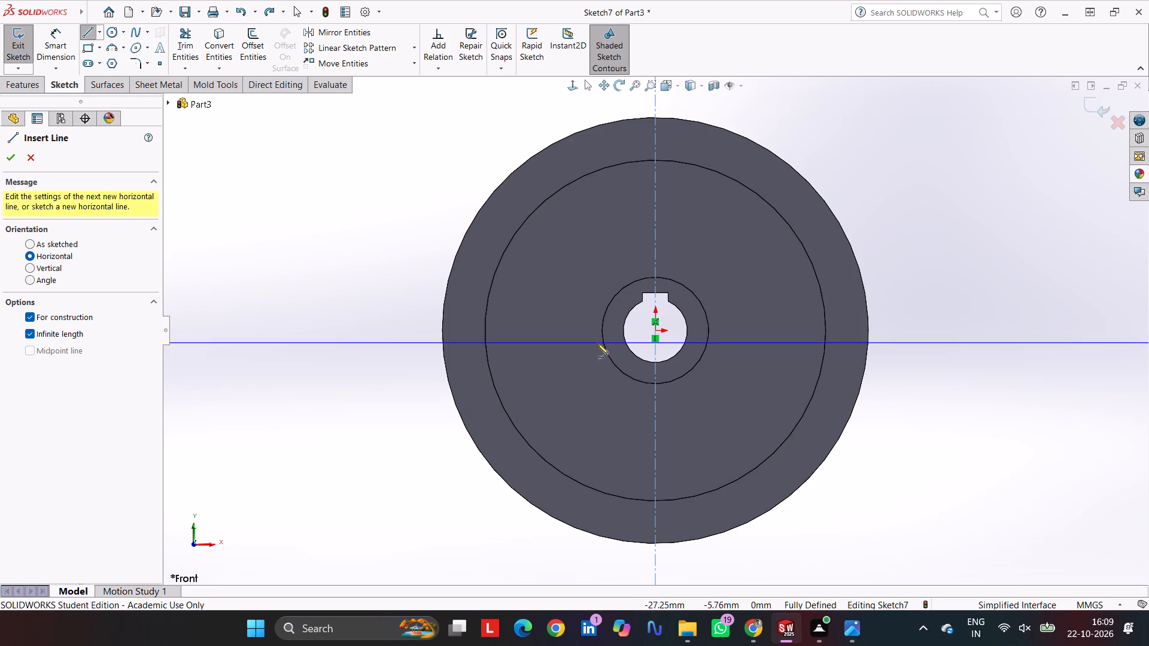
pyautogui.click(654, 333)
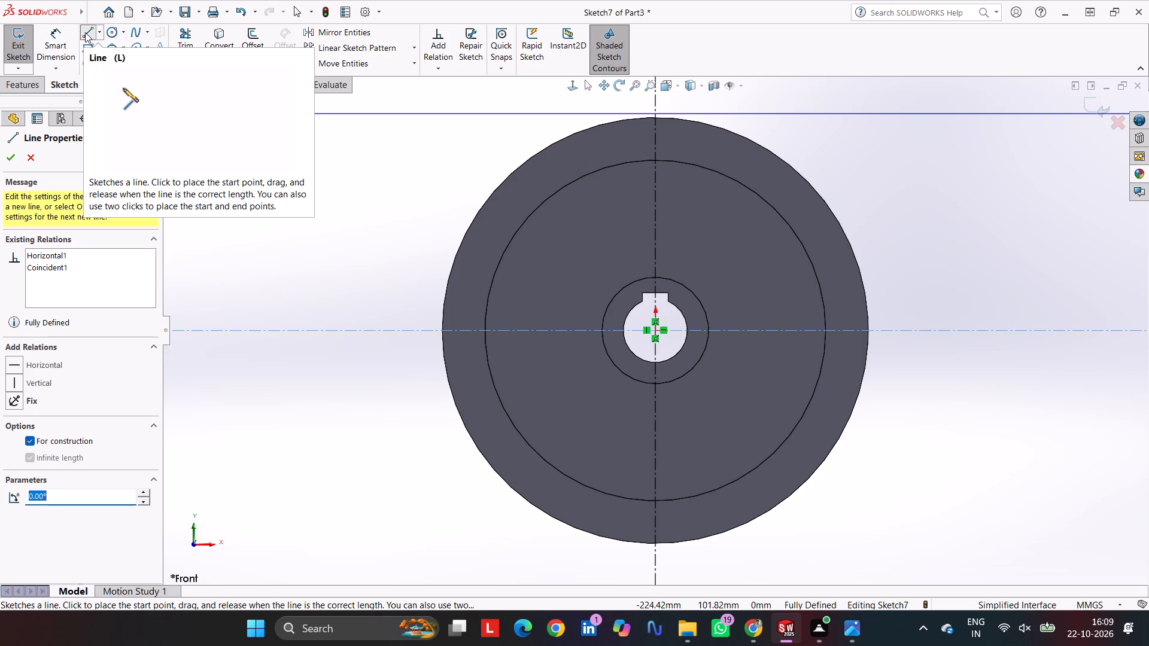
pyautogui.doubleClick(11, 151)
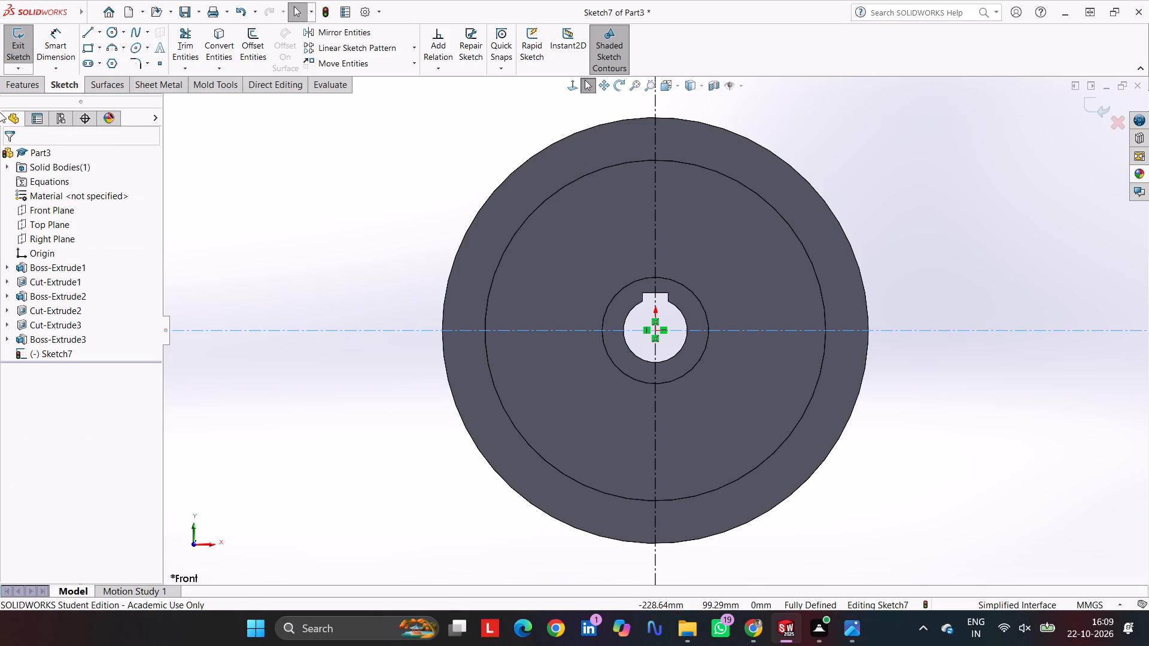
# Sketch an origin-centred circle just outside the hub and set its diameter to 70 mm.
pyautogui.click(110, 34)
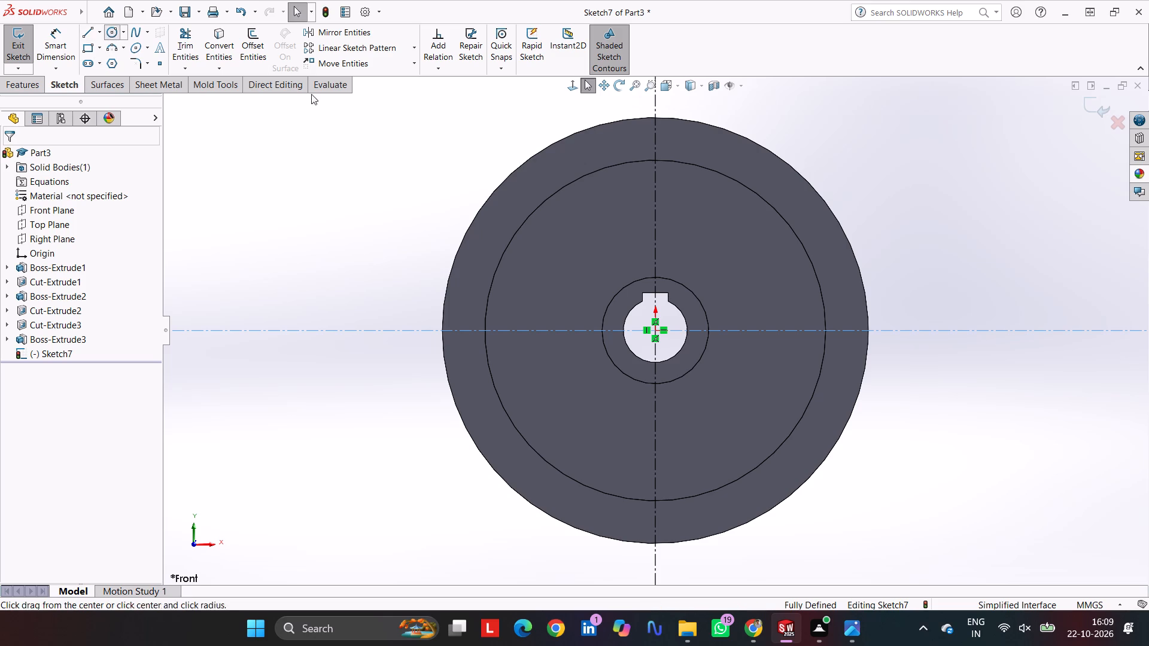
pyautogui.click(655, 331)
pyautogui.click(594, 264)
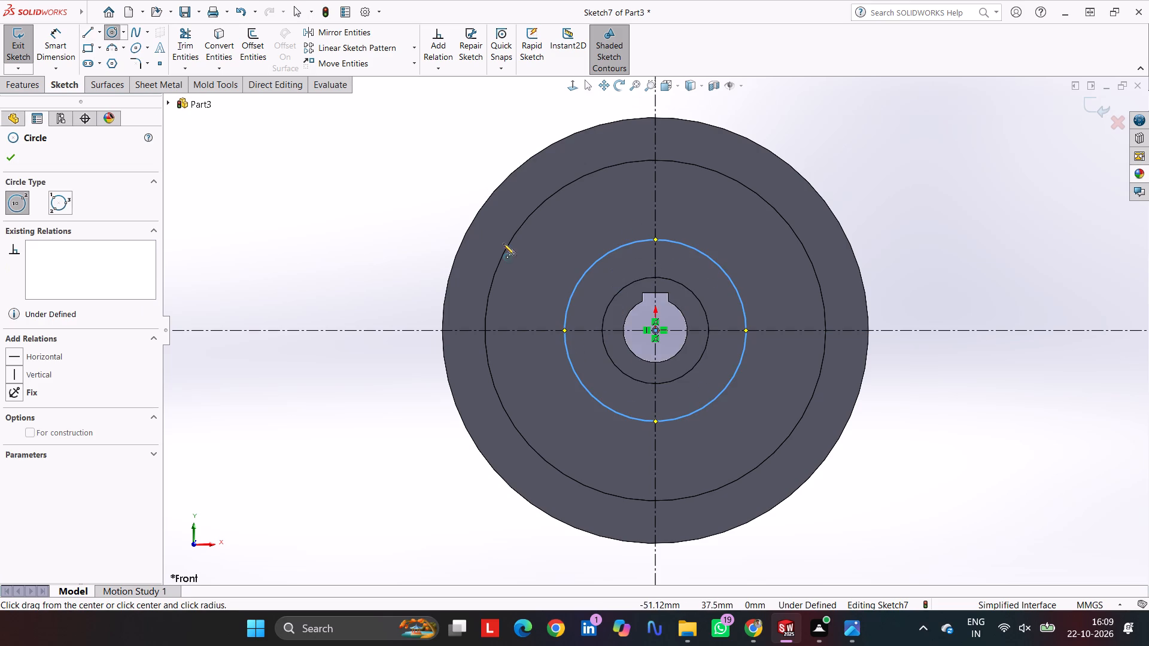
pyautogui.click(57, 41)
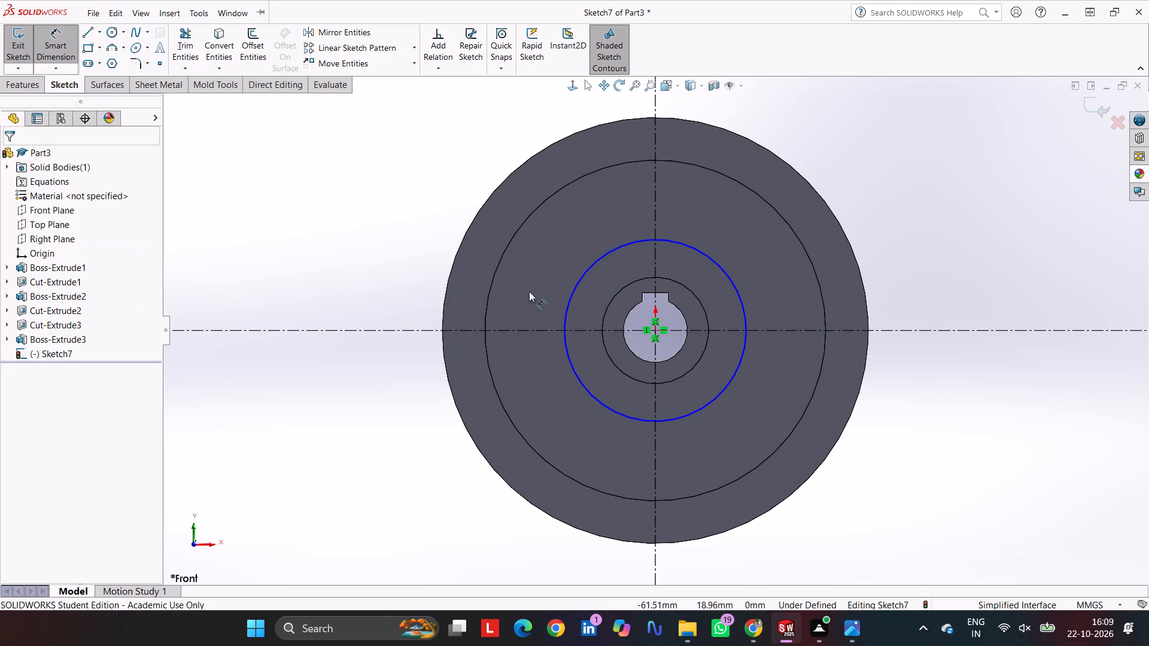
pyautogui.click(568, 304)
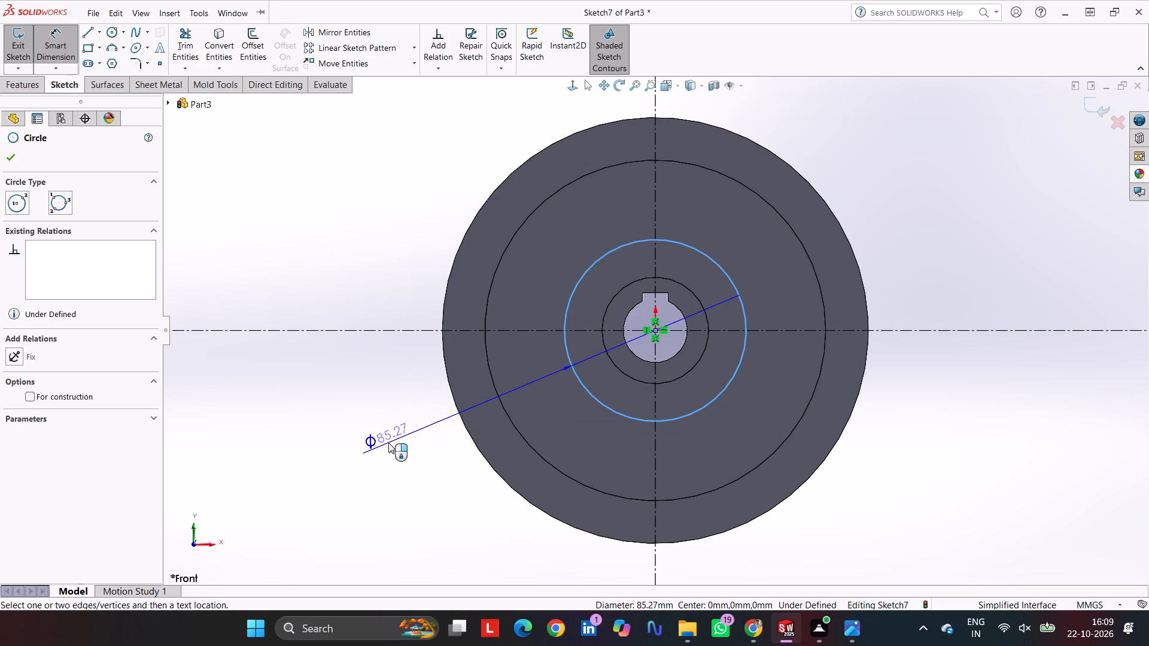
pyautogui.click(388, 443)
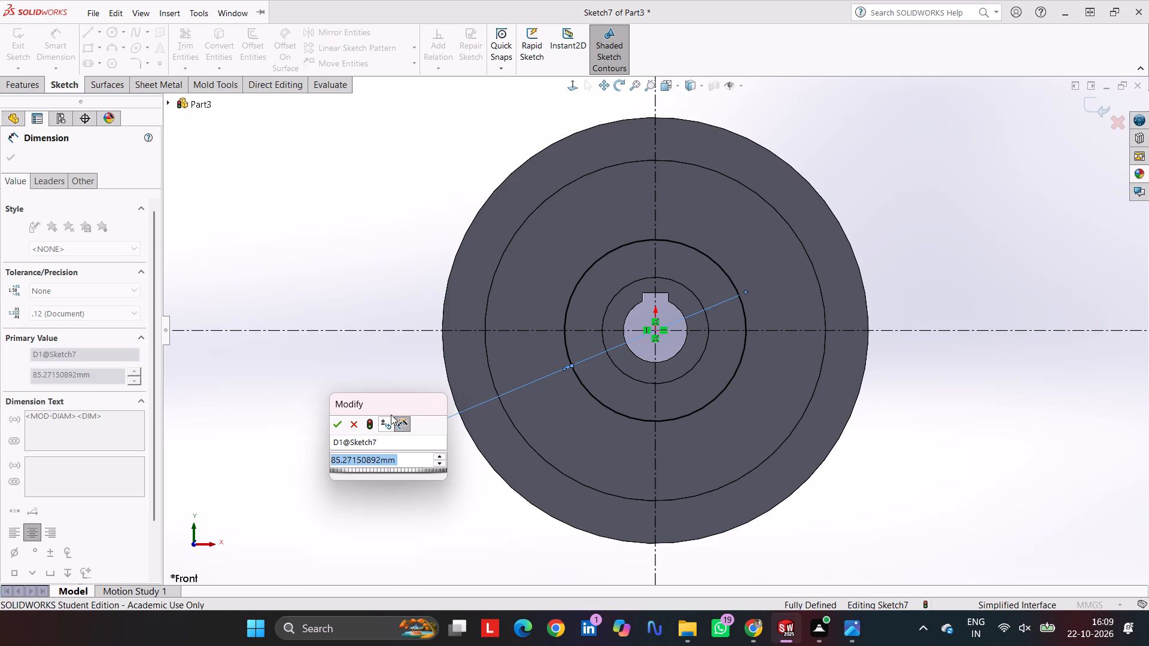
pyautogui.write('70')
pyautogui.press('Return')
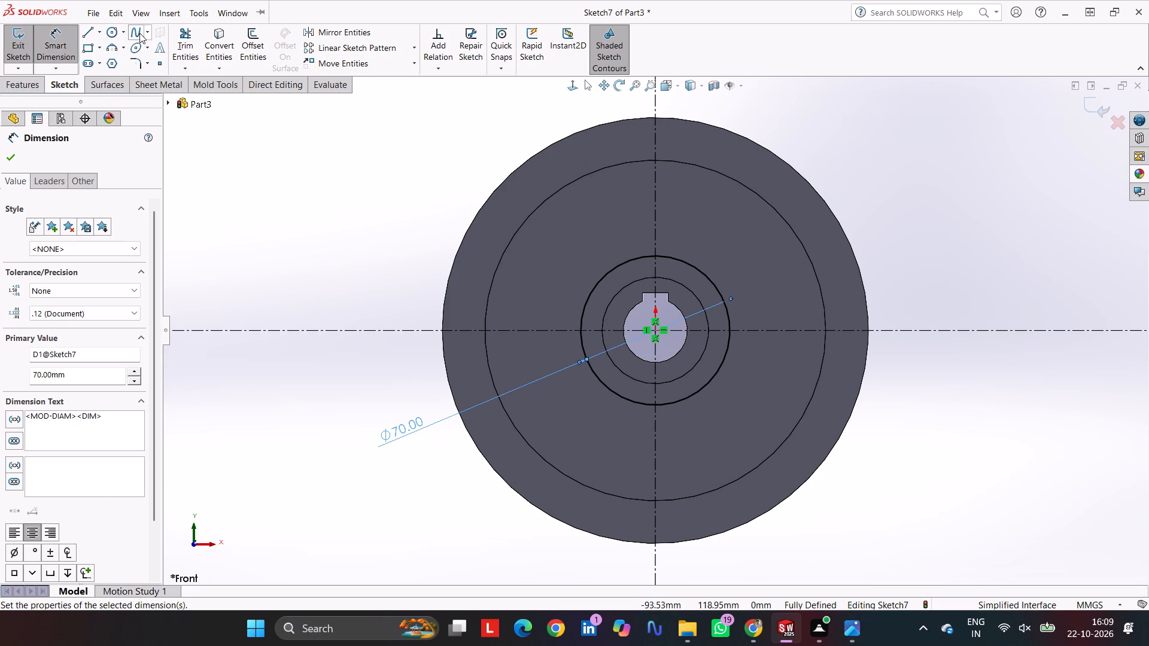
# Sketch two slanted lines from the origin up into the rim, one on each side of the vertical construction line.
pyautogui.click(81, 28)
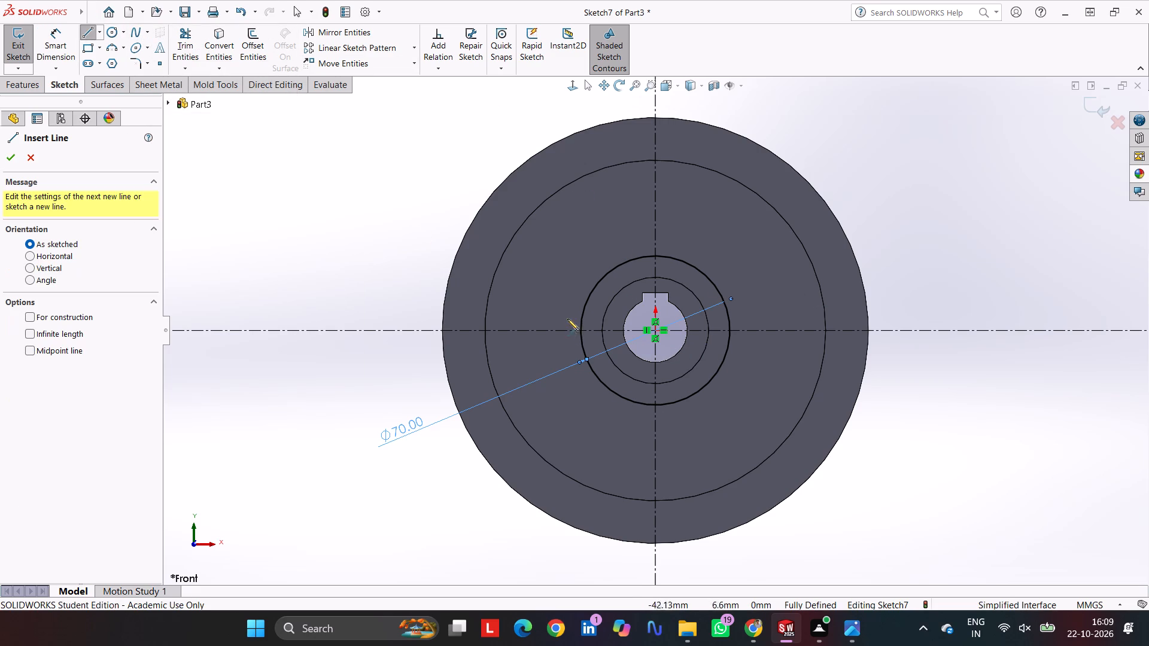
pyautogui.click(654, 329)
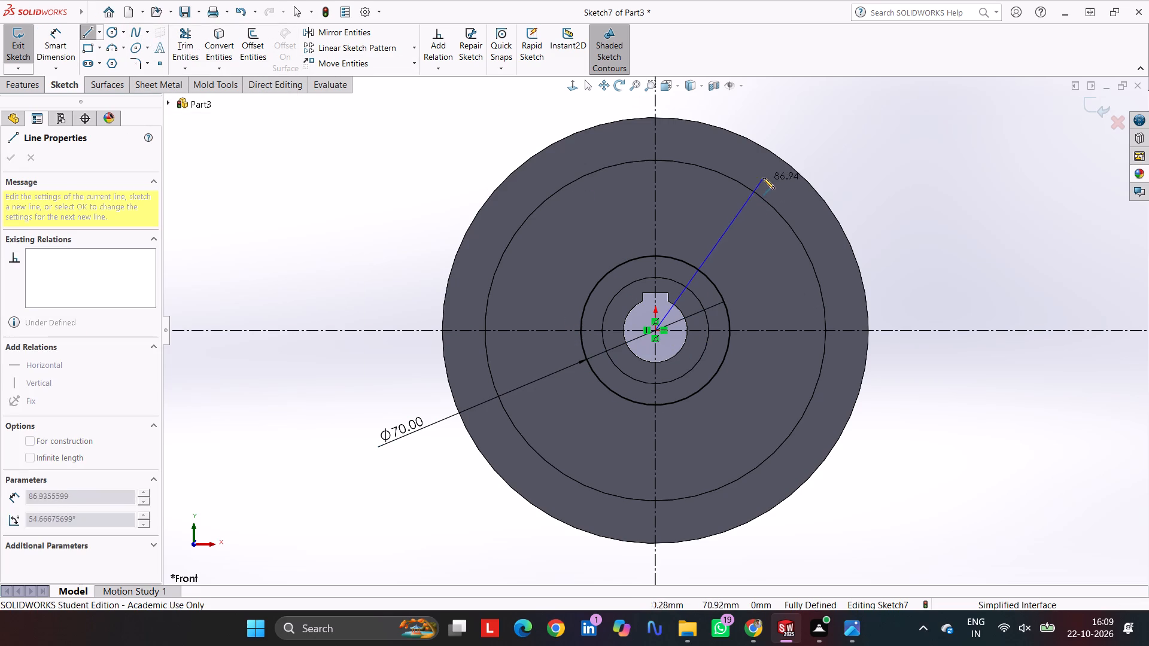
pyautogui.click(763, 177)
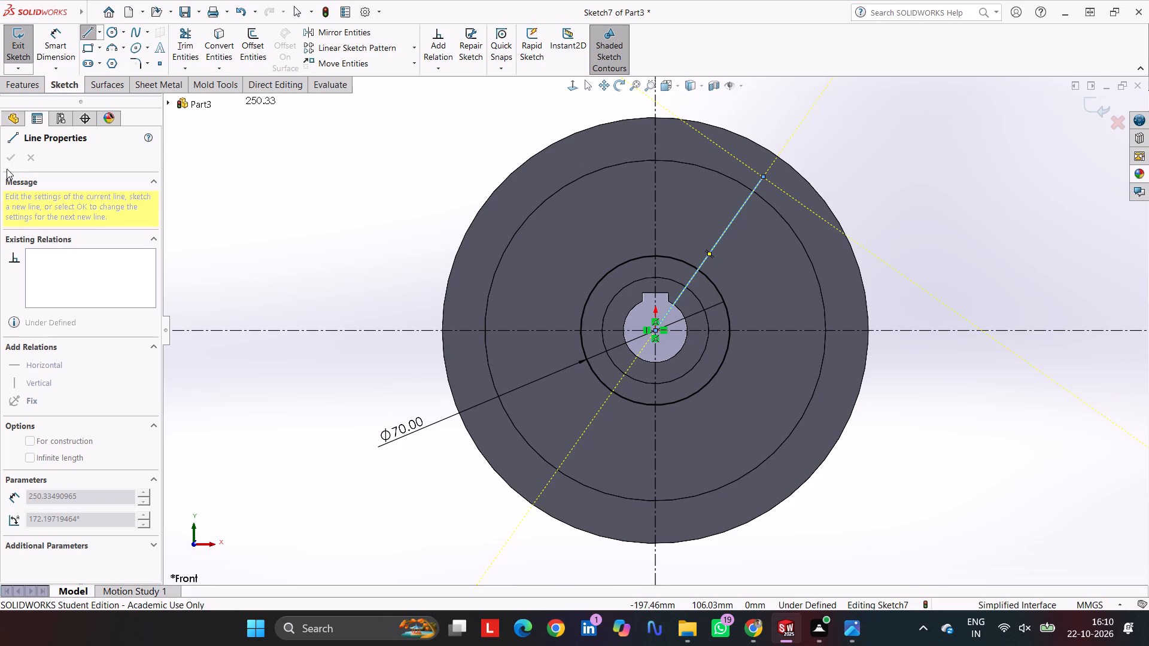
pyautogui.click(86, 33)
pyautogui.click(86, 33)
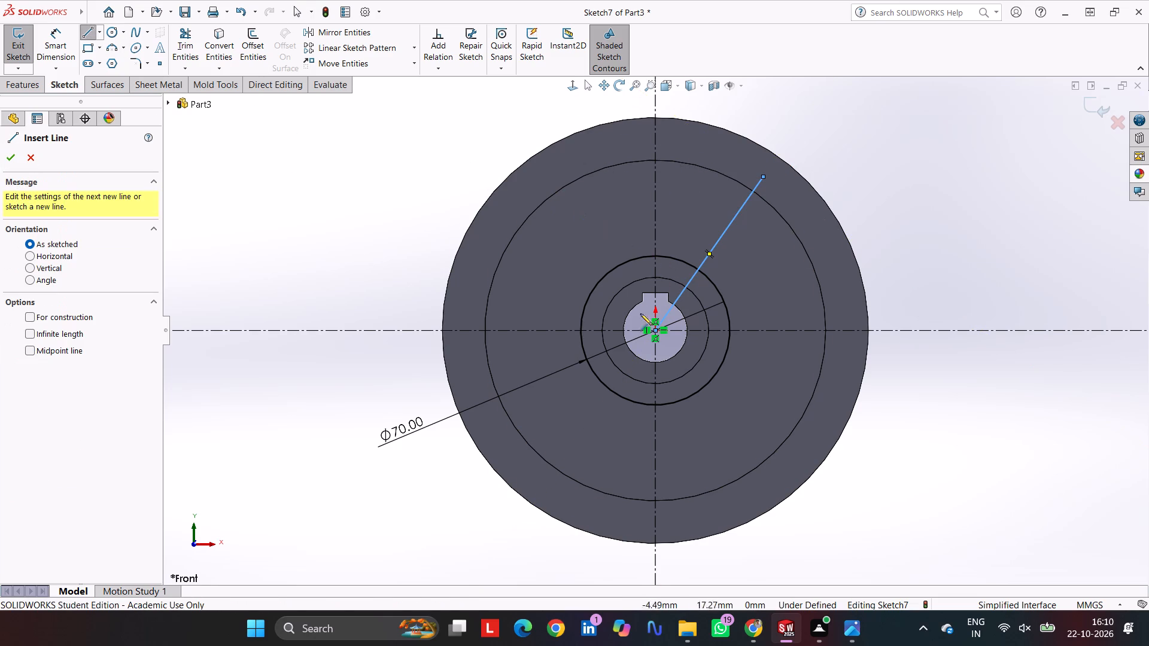
pyautogui.click(653, 329)
pyautogui.click(558, 154)
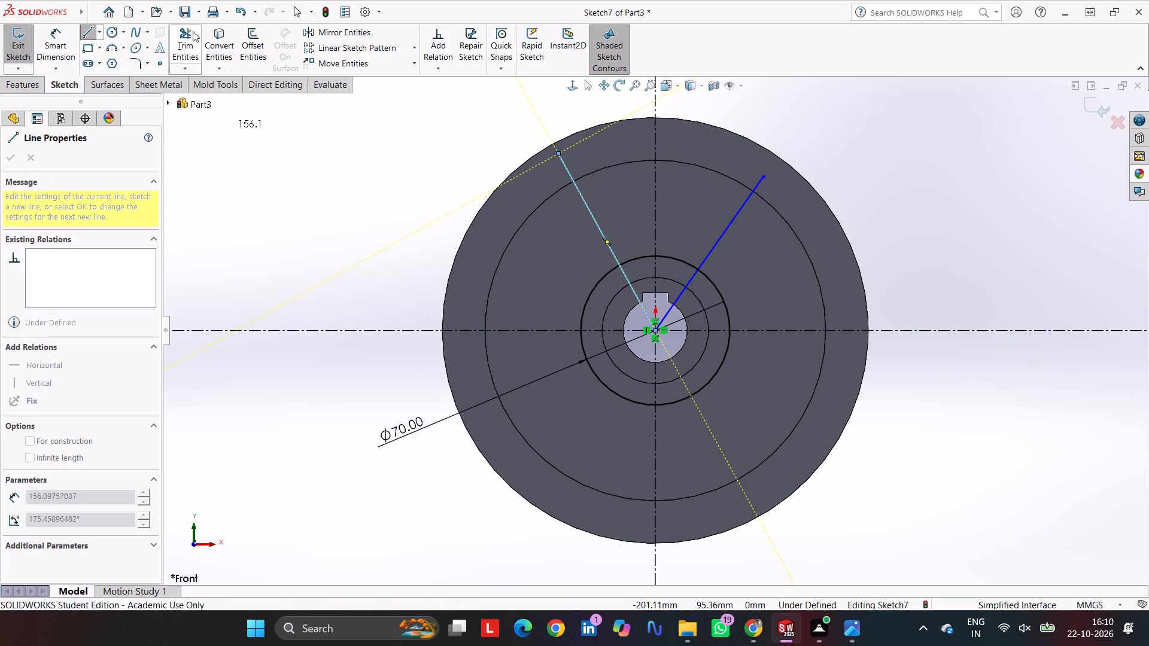
# Dimension the angle between the two slanted lines and set it to 50°.
pyautogui.click(56, 45)
pyautogui.click(606, 238)
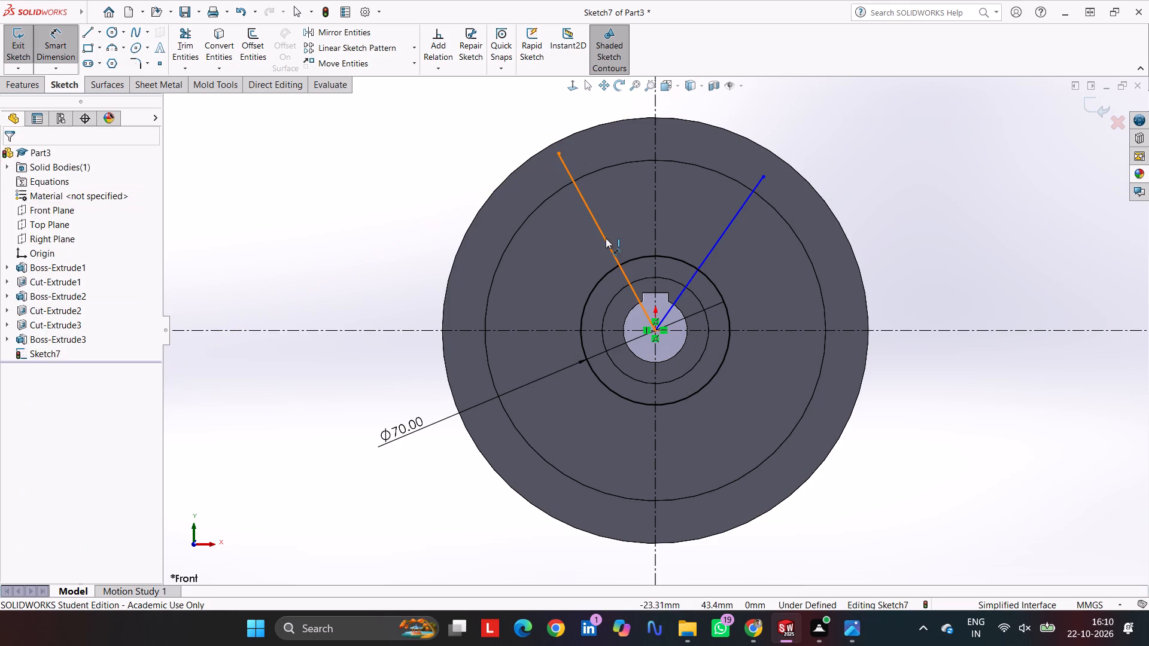
pyautogui.click(722, 231)
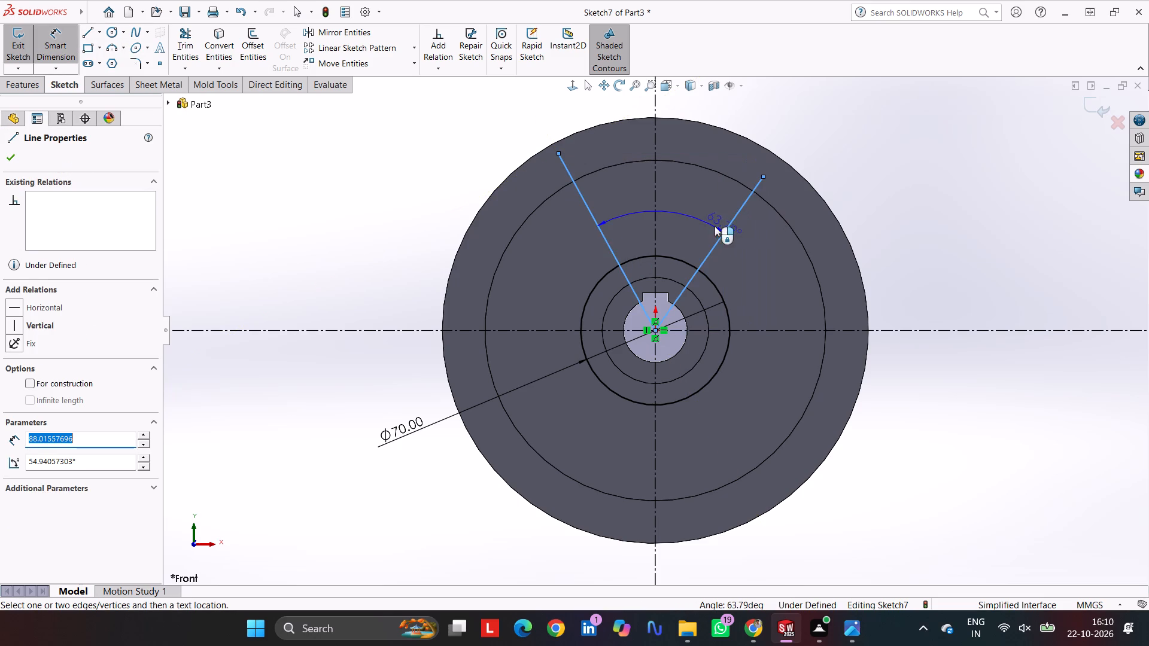
pyautogui.click(701, 215)
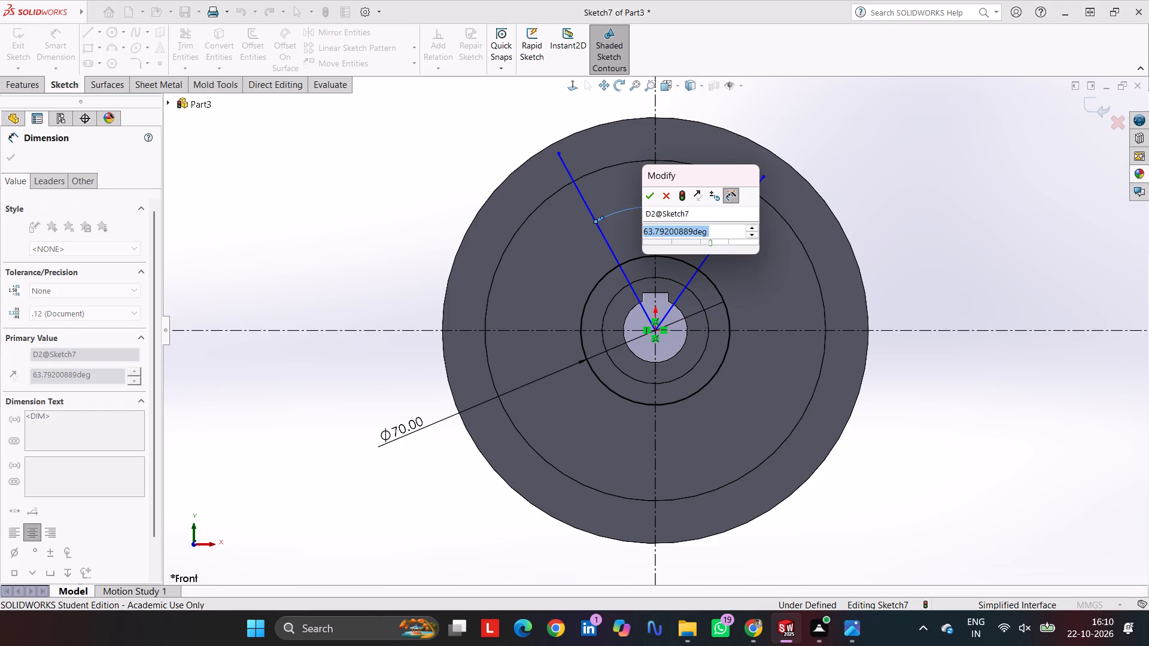
pyautogui.write('50')
pyautogui.press('Return')
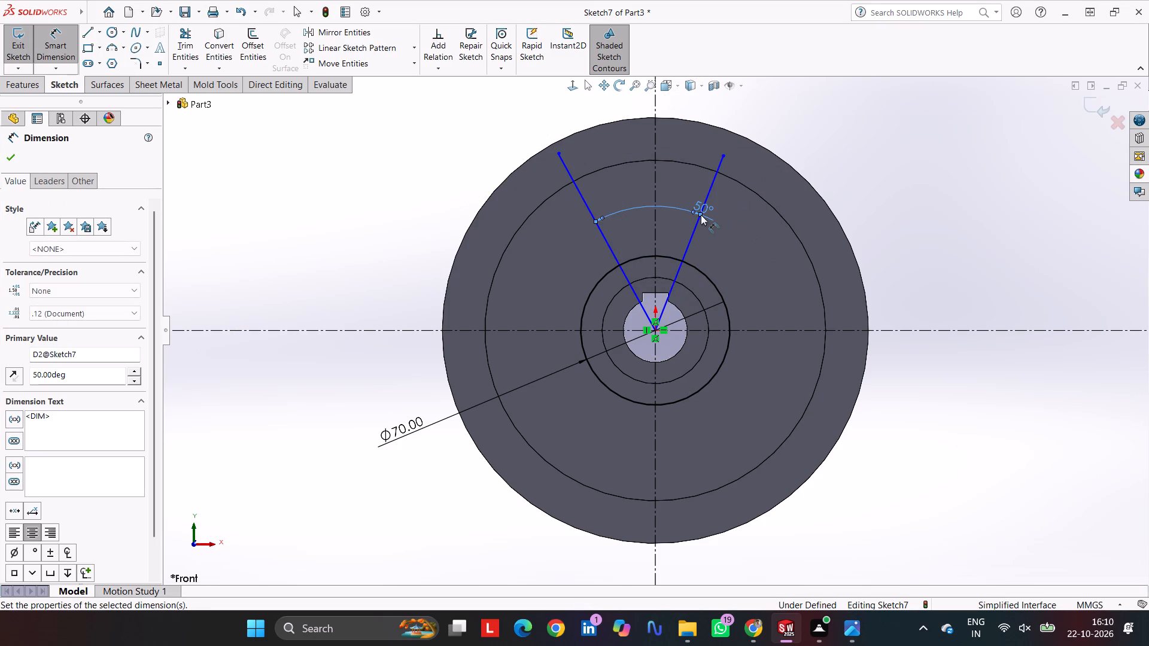
# Dimension the angle between the vertical construction line and the slanted line on its positive-X side as 25°.
pyautogui.click(655, 179)
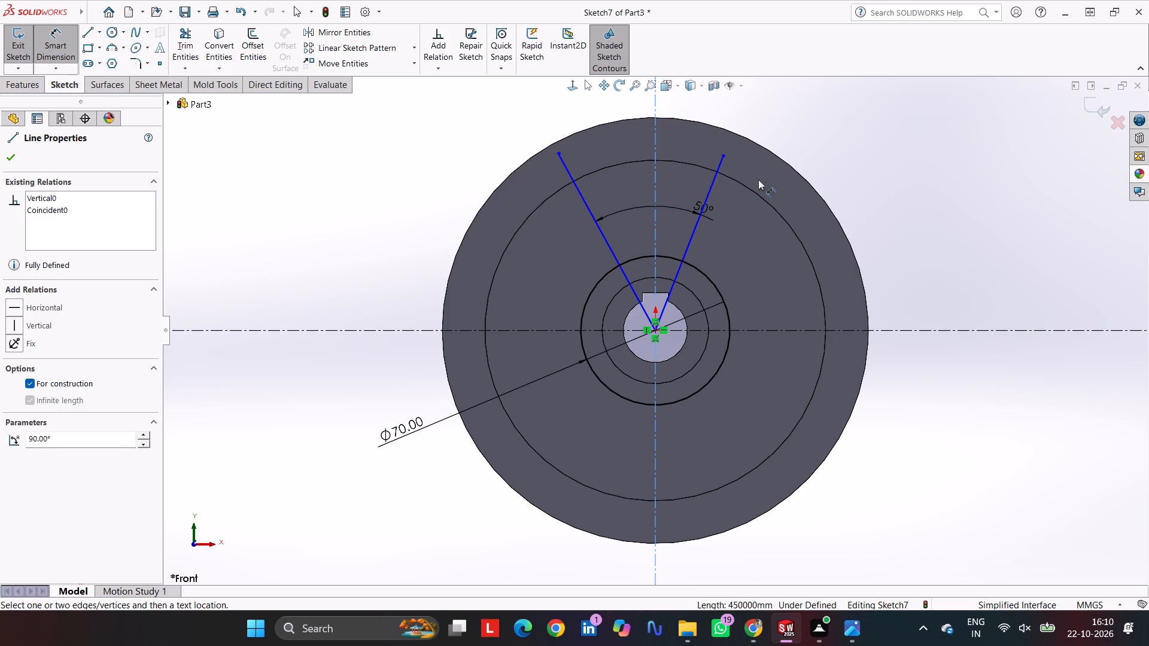
pyautogui.click(711, 185)
pyautogui.click(684, 185)
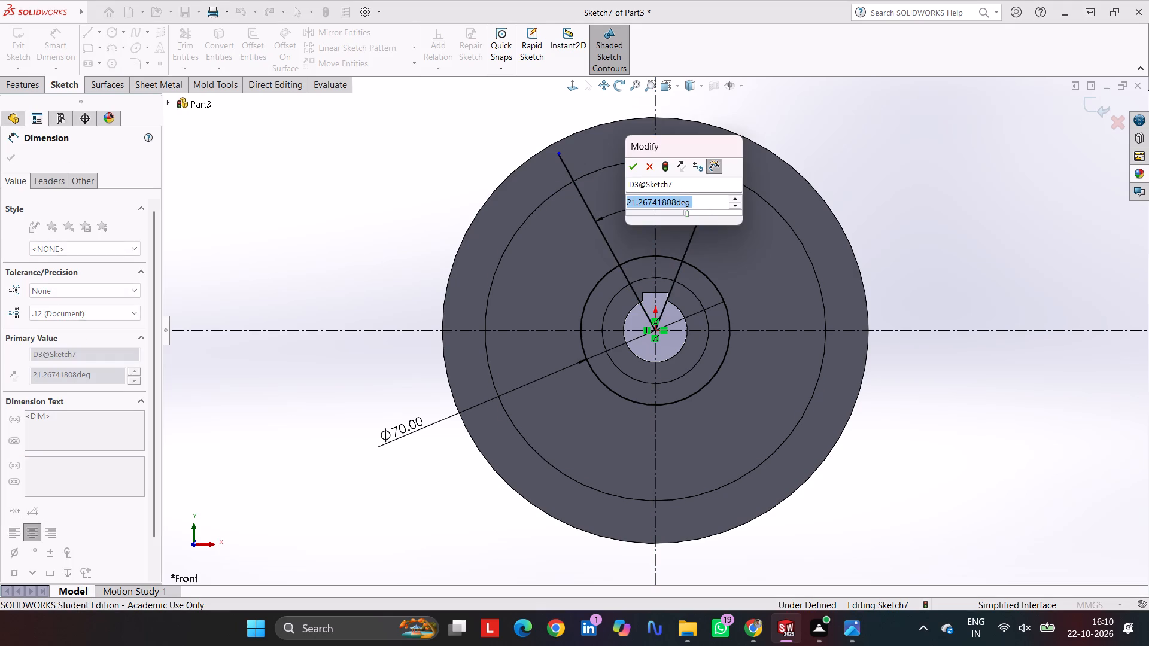
pyautogui.write('25')
pyautogui.press('Return')
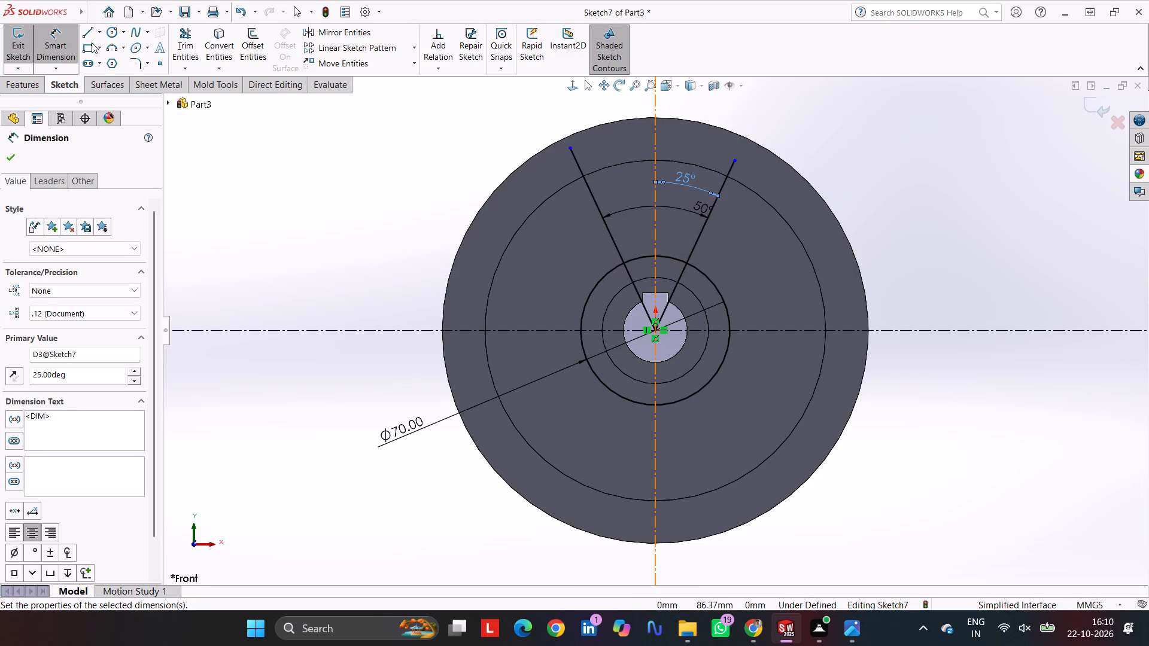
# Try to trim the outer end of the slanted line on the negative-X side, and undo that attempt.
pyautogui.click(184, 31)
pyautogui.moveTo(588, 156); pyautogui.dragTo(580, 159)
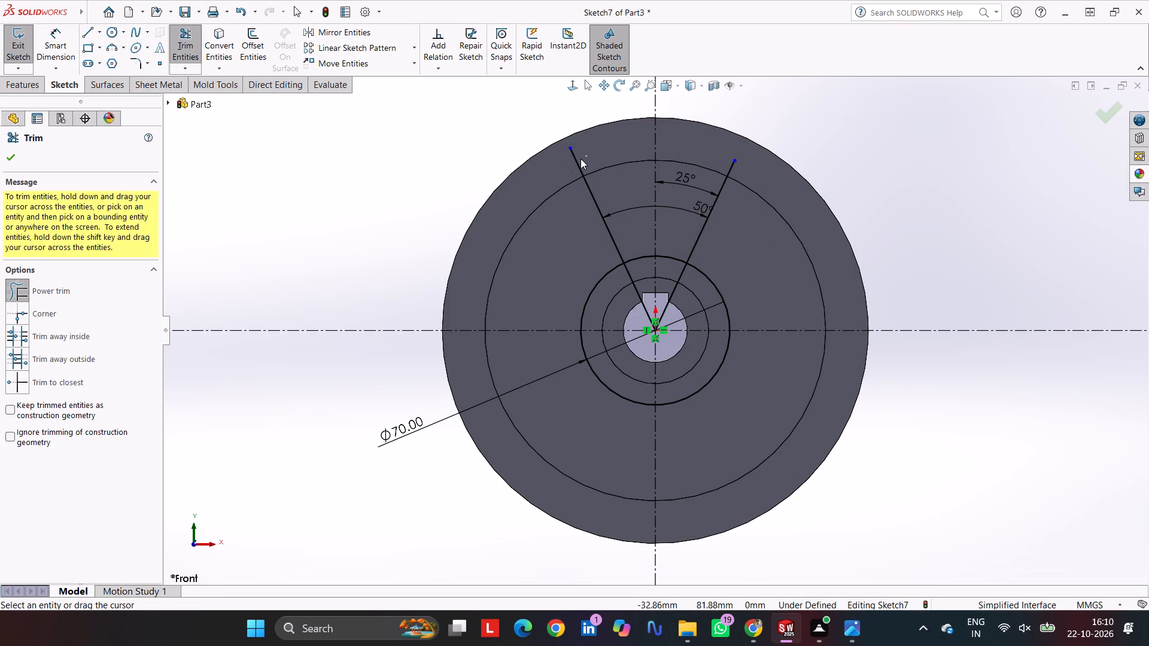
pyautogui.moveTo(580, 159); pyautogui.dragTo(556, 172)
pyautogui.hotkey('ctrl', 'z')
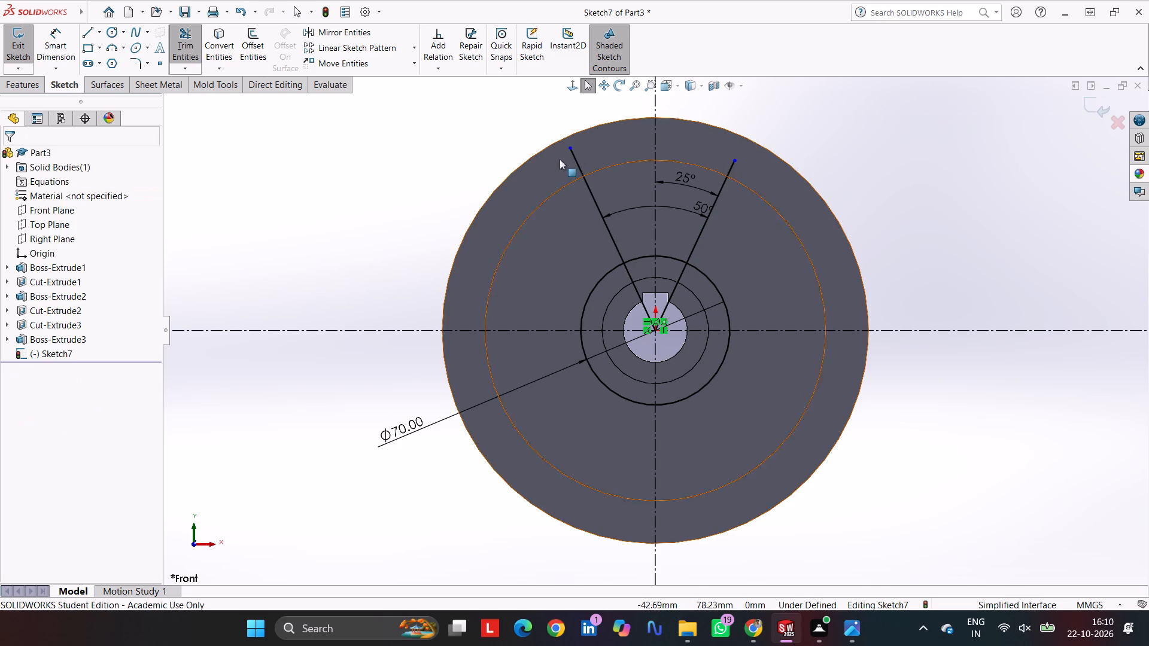
# Sketch an origin-centred circle over the rim's inner circular edge and dimension its diameter as 160 mm.
pyautogui.click(117, 38)
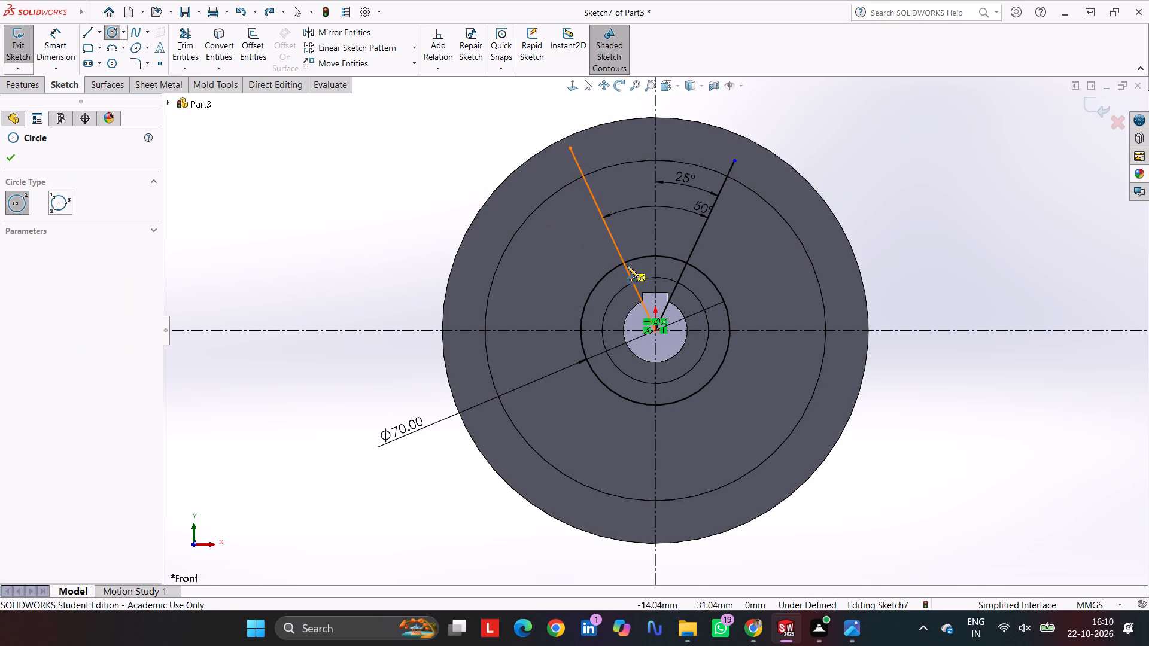
pyautogui.click(655, 330)
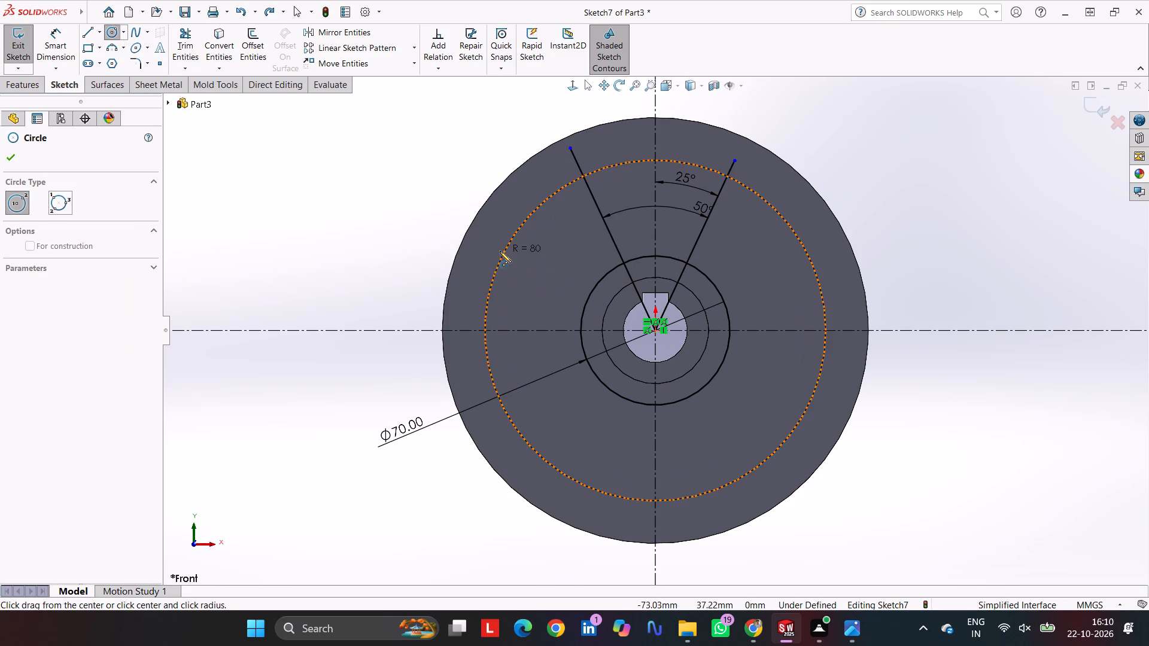
pyautogui.click(501, 254)
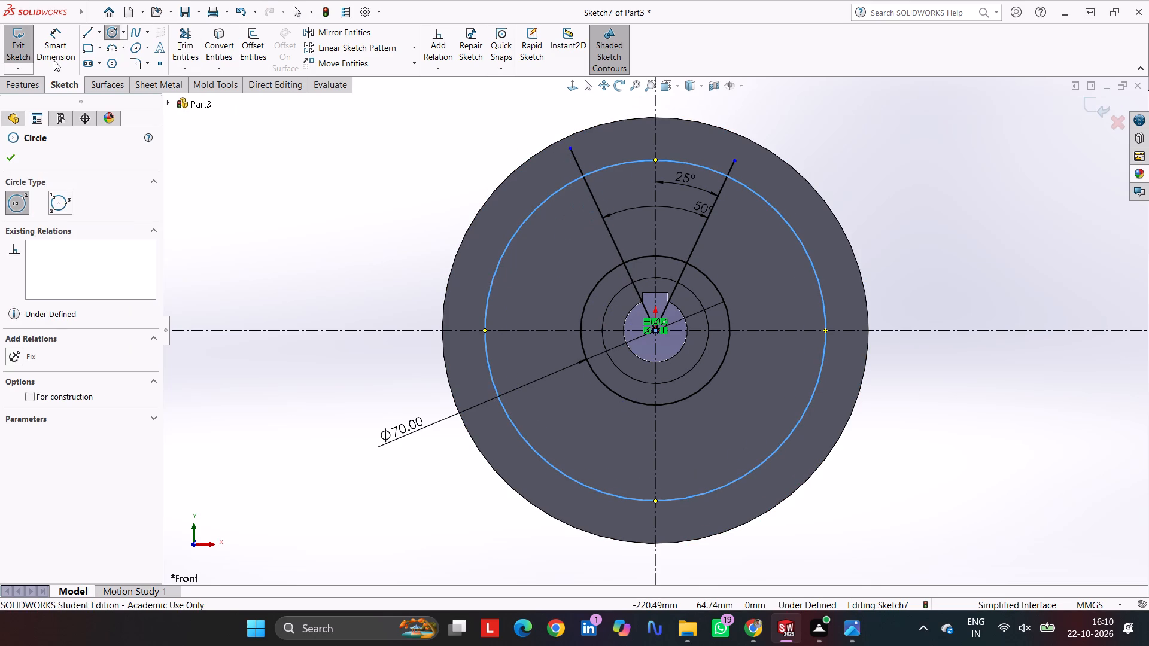
pyautogui.click(57, 39)
pyautogui.click(488, 354)
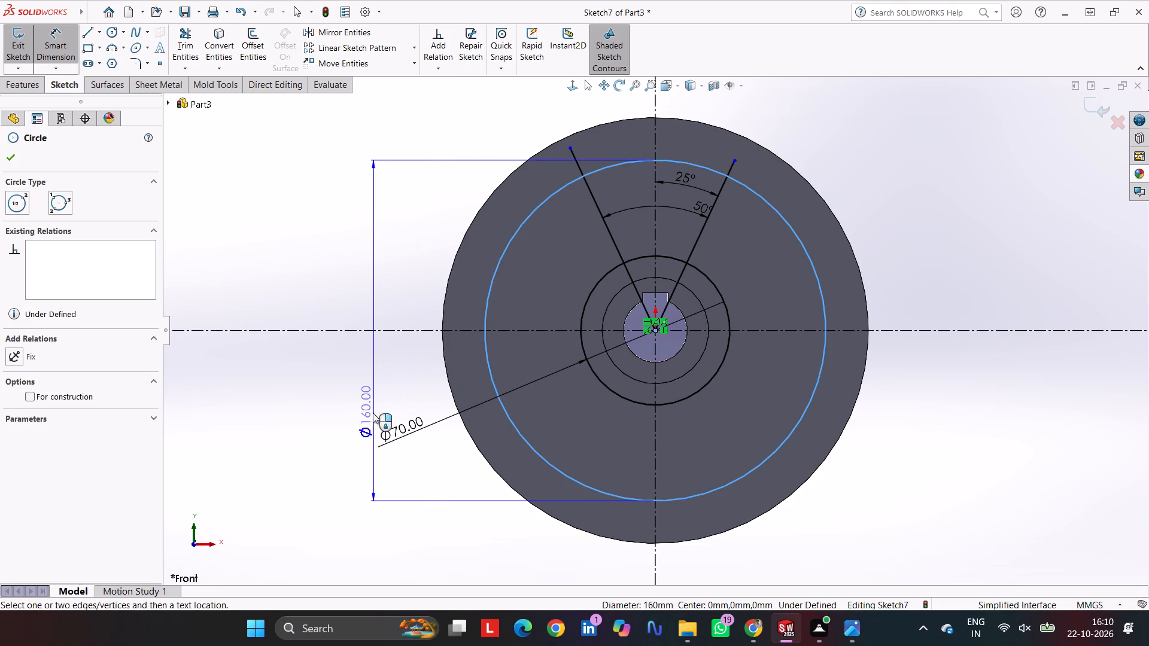
pyautogui.click(382, 523)
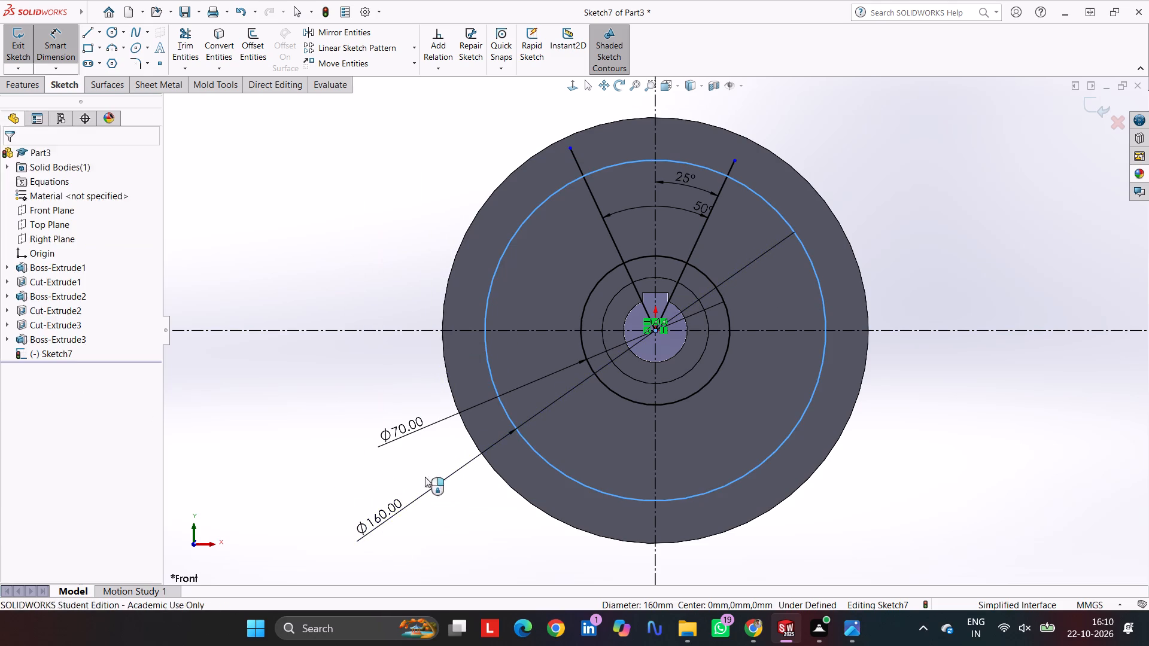
pyautogui.click(329, 505)
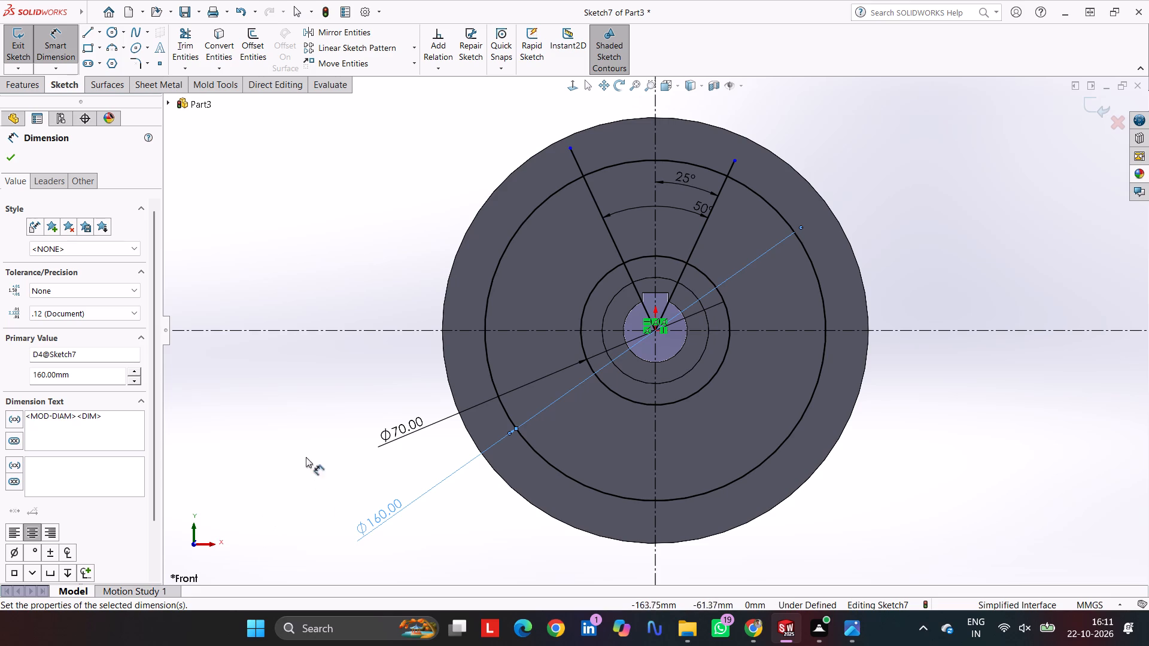
# Trim both slanted lines so only their portions between the 70 mm and 160 mm circles remain.
pyautogui.click(182, 36)
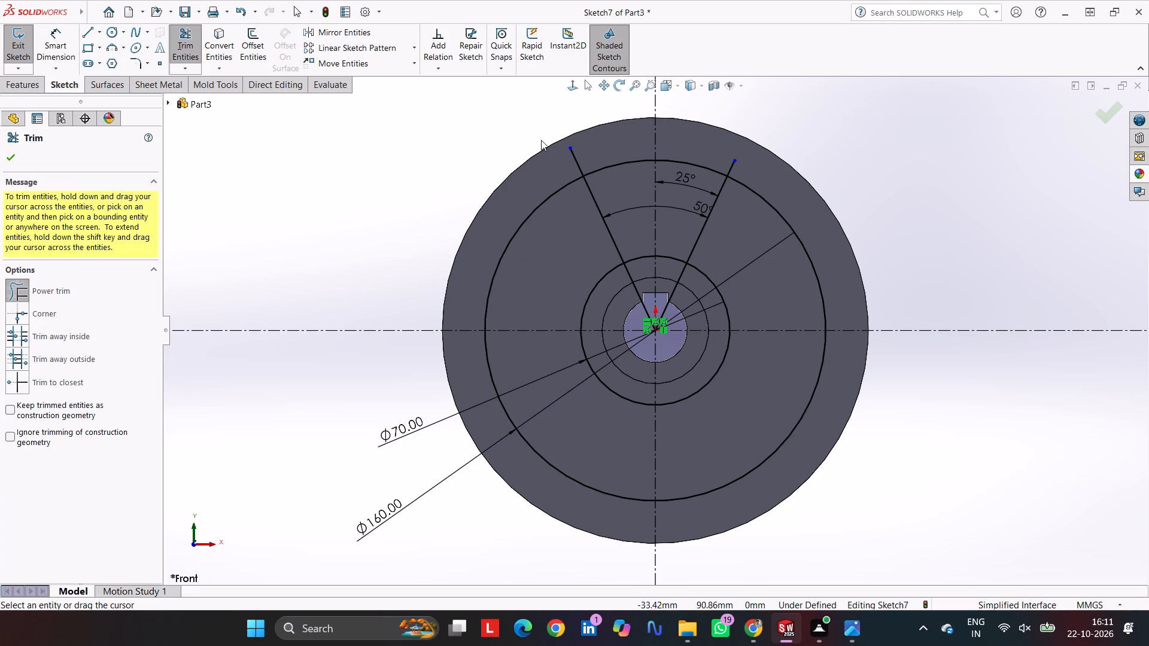
pyautogui.moveTo(558, 170); pyautogui.dragTo(578, 146)
pyautogui.moveTo(724, 153); pyautogui.dragTo(735, 166)
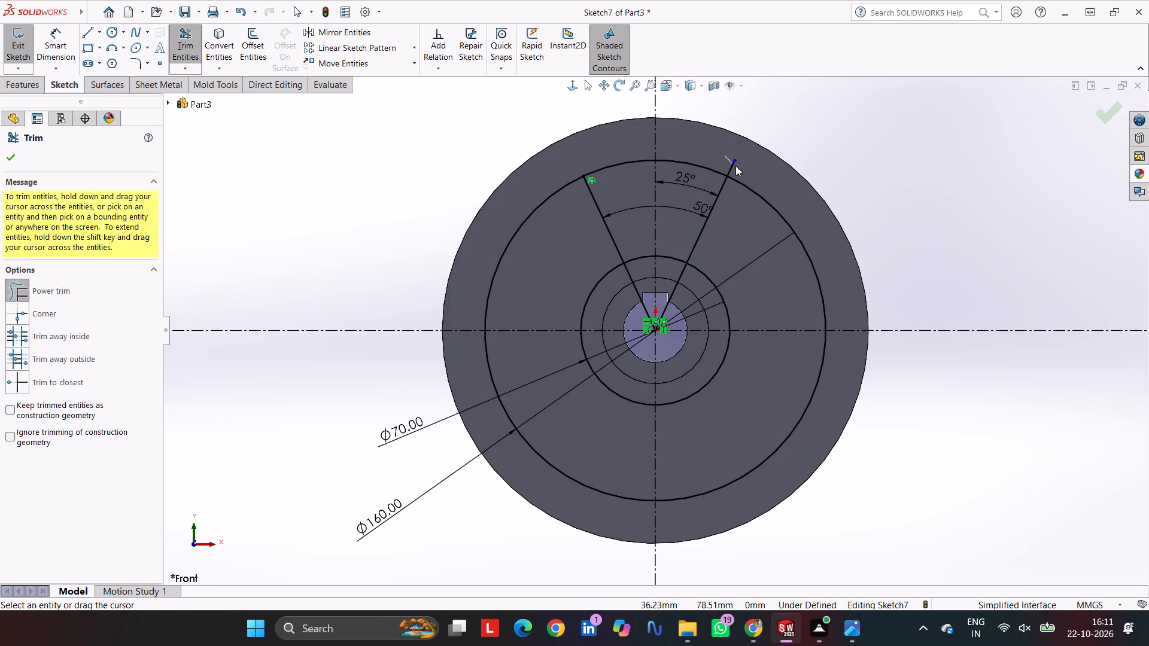
pyautogui.moveTo(735, 166); pyautogui.dragTo(736, 166)
pyautogui.scroll(-5, 657, 295)
pyautogui.moveTo(586, 309); pyautogui.dragTo(620, 287)
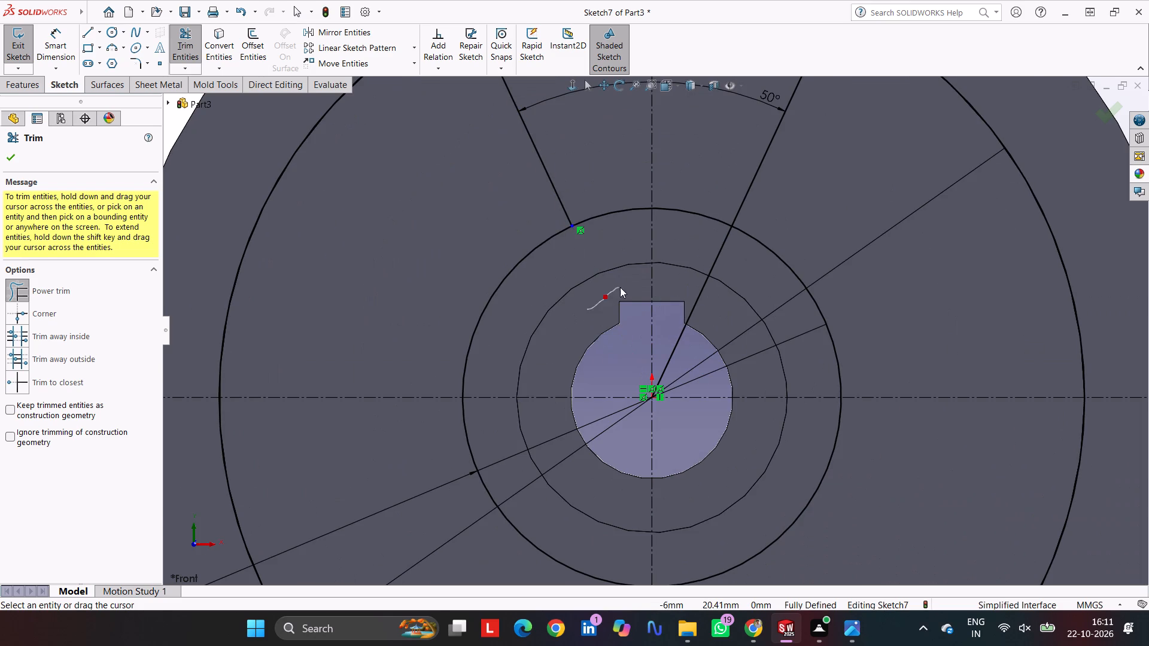
pyautogui.moveTo(620, 287); pyautogui.dragTo(621, 287)
pyautogui.moveTo(686, 280); pyautogui.dragTo(707, 306)
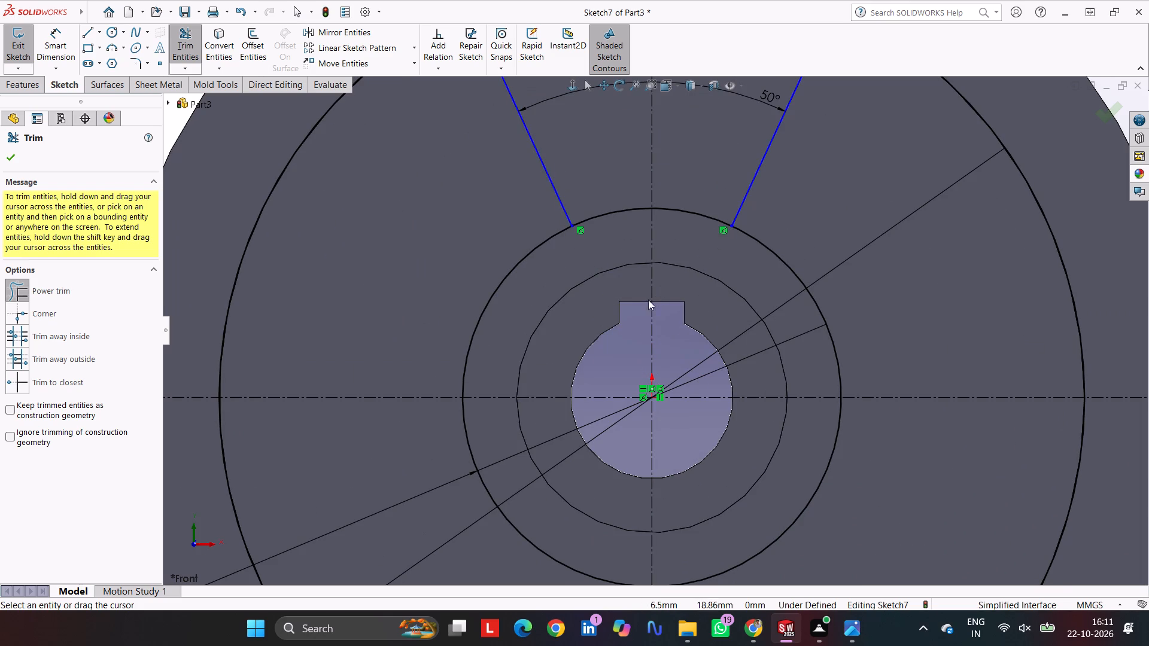
# Trim the 70 mm circle down to the short upper arc between the two slanted lines.
pyautogui.moveTo(540, 287); pyautogui.dragTo(492, 275)
pyautogui.moveTo(768, 276); pyautogui.dragTo(805, 258)
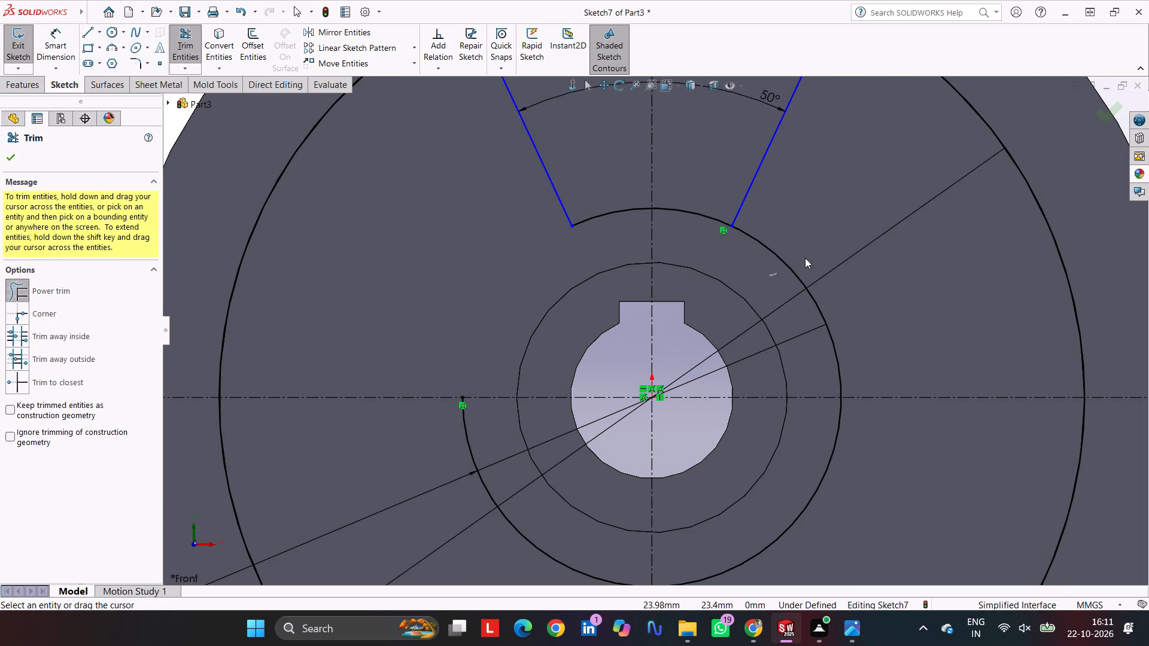
pyautogui.moveTo(805, 258); pyautogui.dragTo(809, 254)
pyautogui.moveTo(789, 459); pyautogui.dragTo(818, 519)
pyautogui.moveTo(543, 530); pyautogui.dragTo(539, 559)
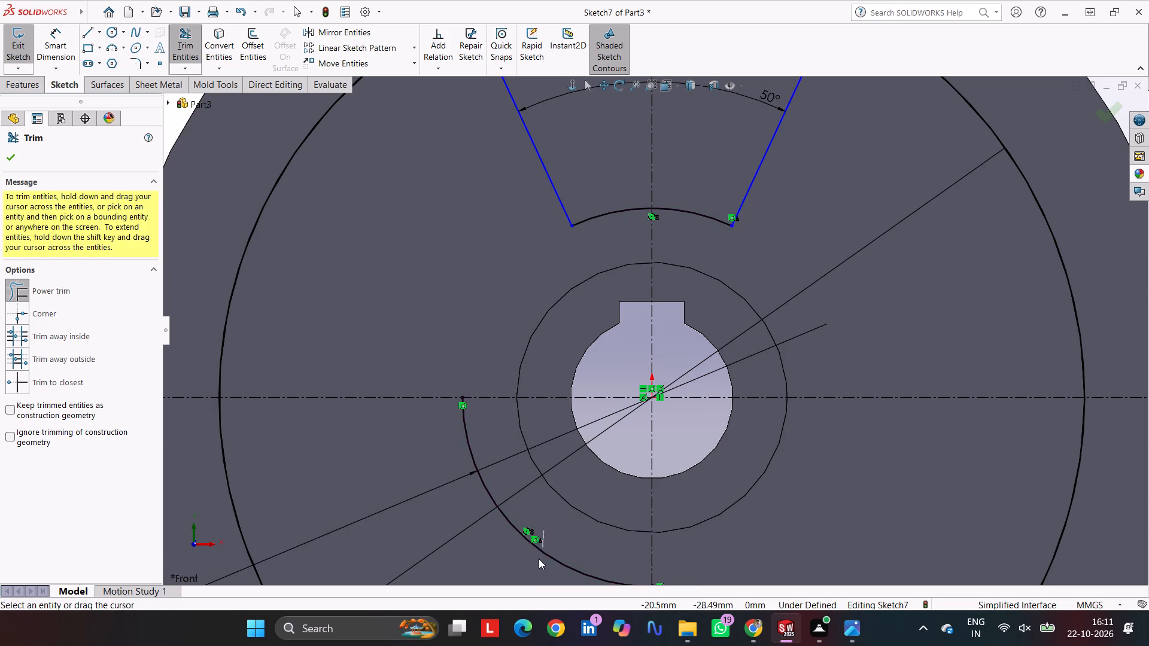
pyautogui.moveTo(539, 559); pyautogui.dragTo(530, 575)
# Trim the 160 mm circle down to the upper arc between the slanted lines, leaving a closed wedge-shaped profile.
pyautogui.scroll(3, 432, 464)
pyautogui.moveTo(512, 268); pyautogui.dragTo(446, 209)
pyautogui.moveTo(800, 242); pyautogui.dragTo(871, 199)
pyautogui.moveTo(810, 461); pyautogui.dragTo(868, 507)
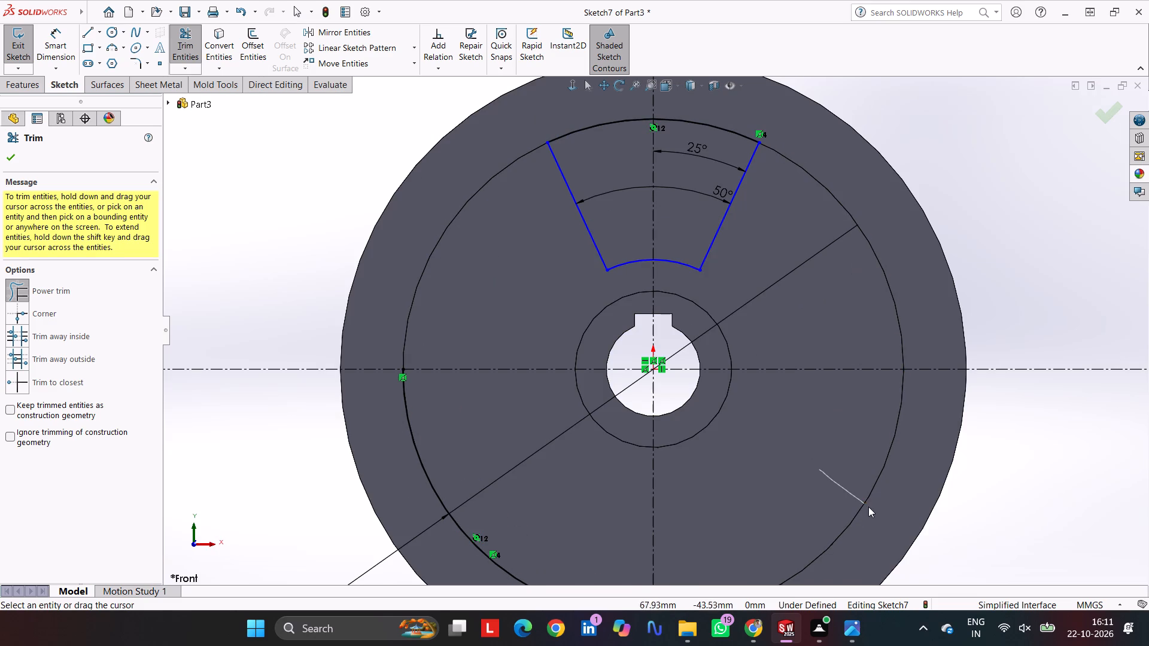
pyautogui.moveTo(868, 507); pyautogui.dragTo(870, 507)
pyautogui.moveTo(510, 541); pyautogui.dragTo(469, 573)
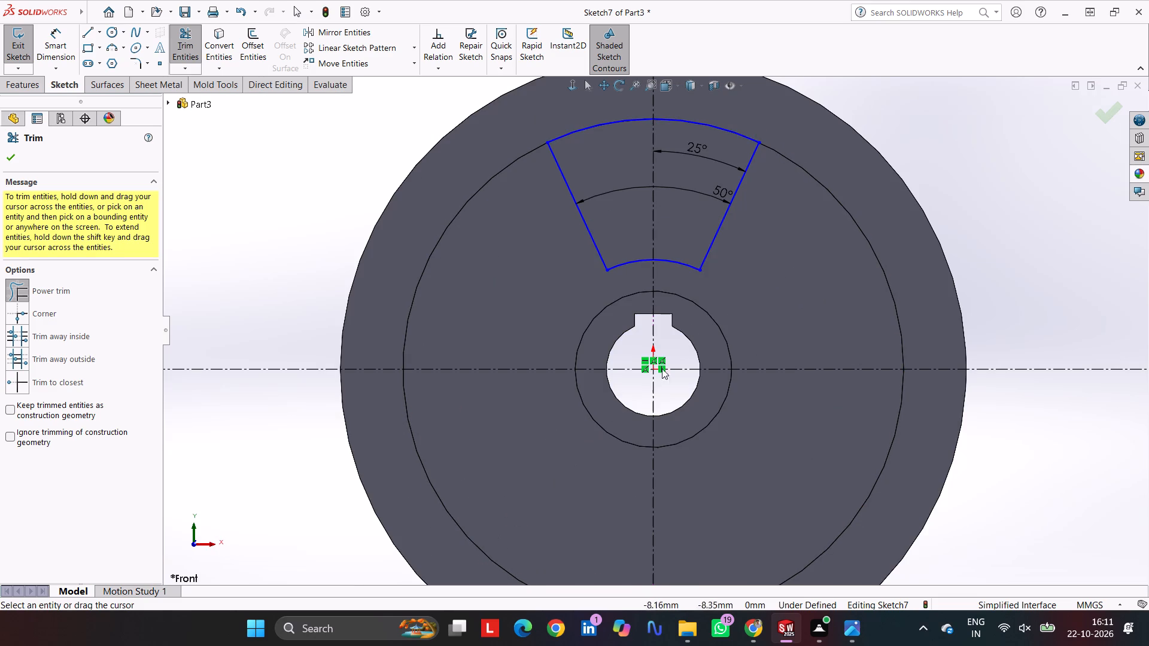
# Add radius dimensions of 35 mm to the wedge's inner arc and 80 mm to its outer arc.
pyautogui.click(75, 39)
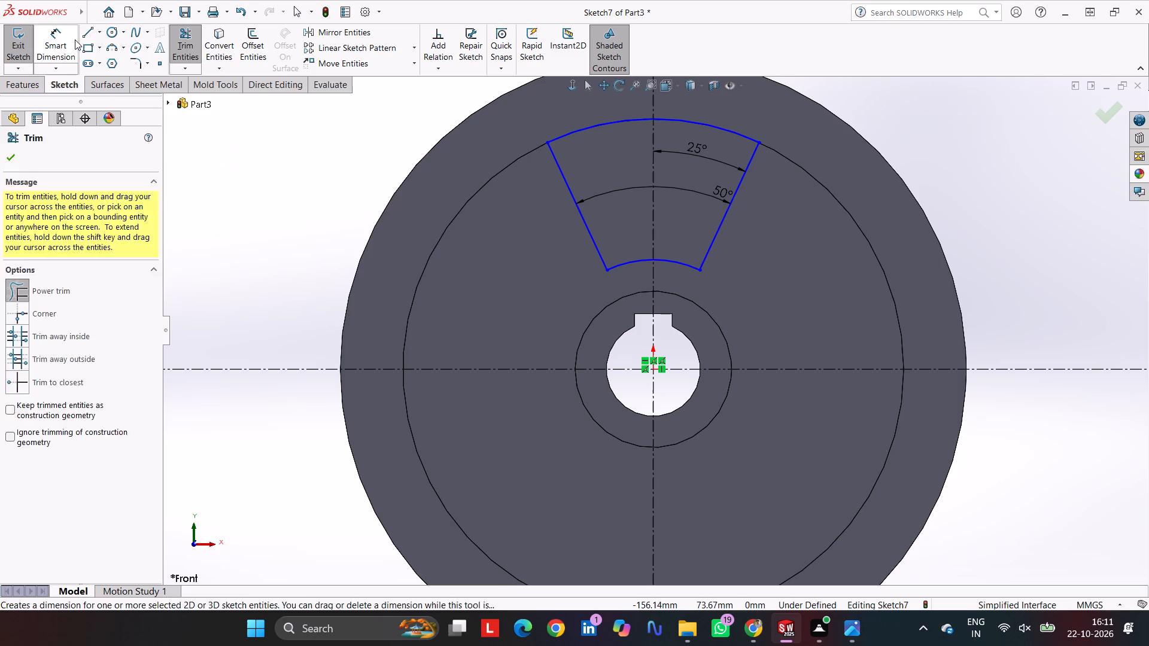
pyautogui.click(633, 259)
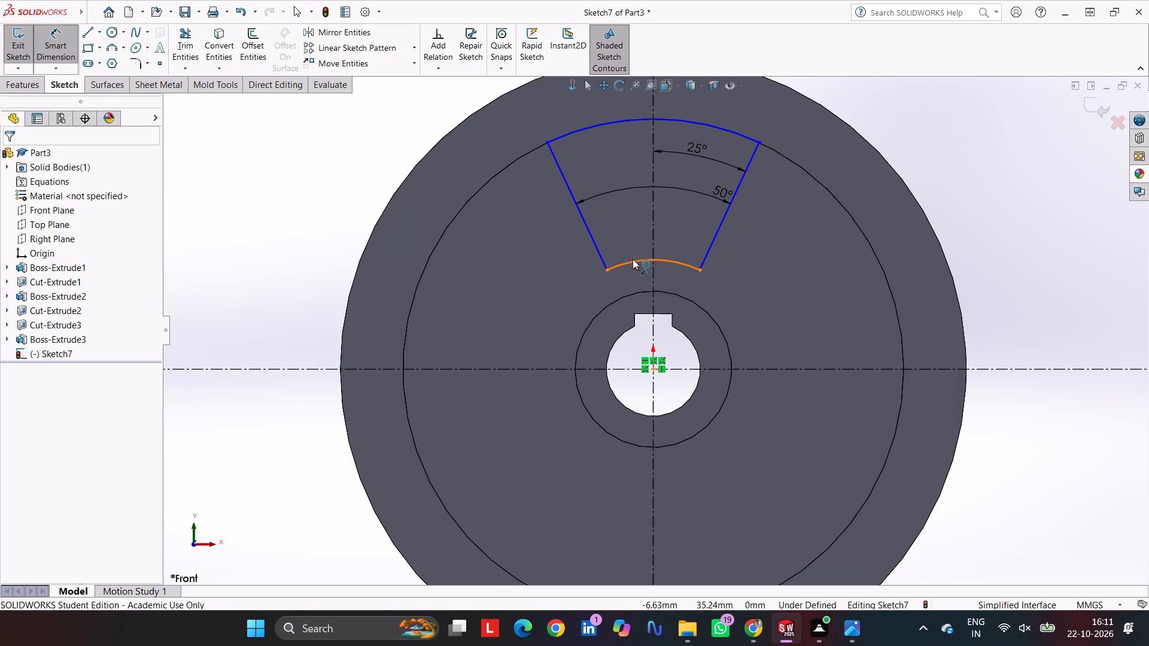
pyautogui.click(627, 248)
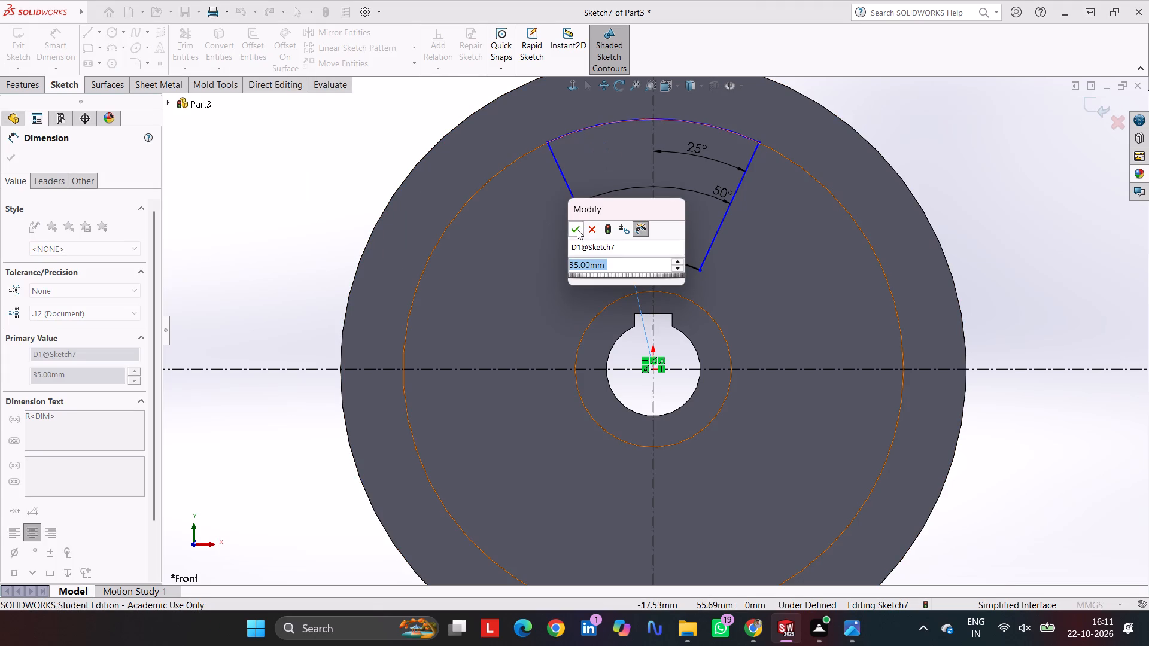
pyautogui.click(577, 229)
pyautogui.click(607, 123)
pyautogui.click(593, 103)
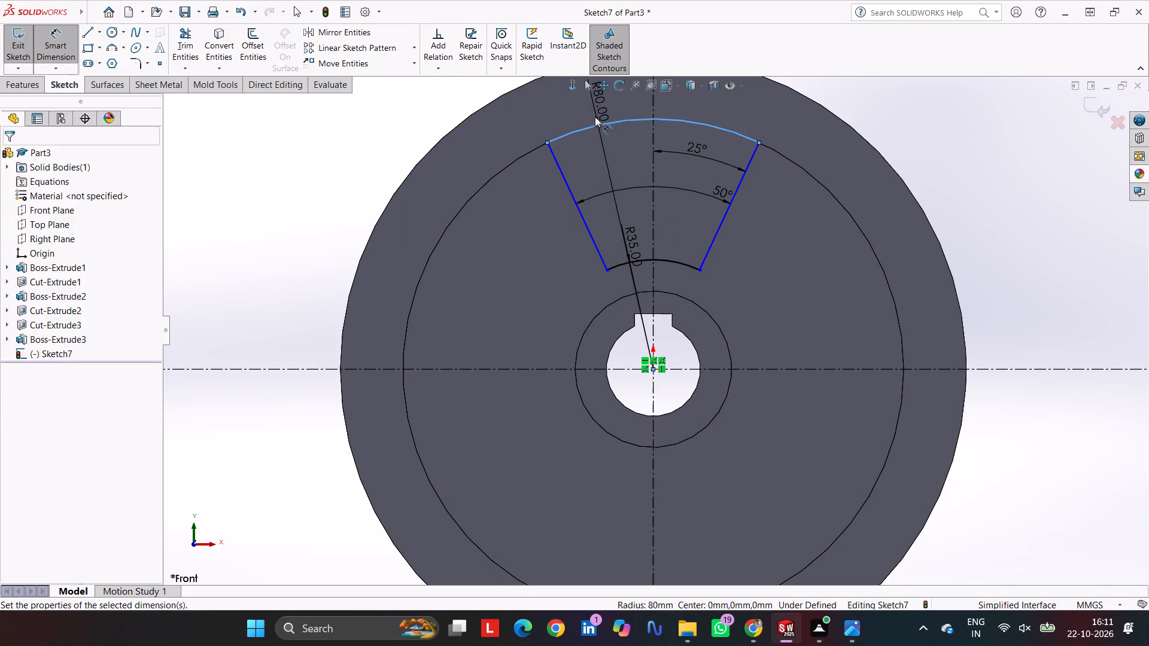
pyautogui.click(540, 85)
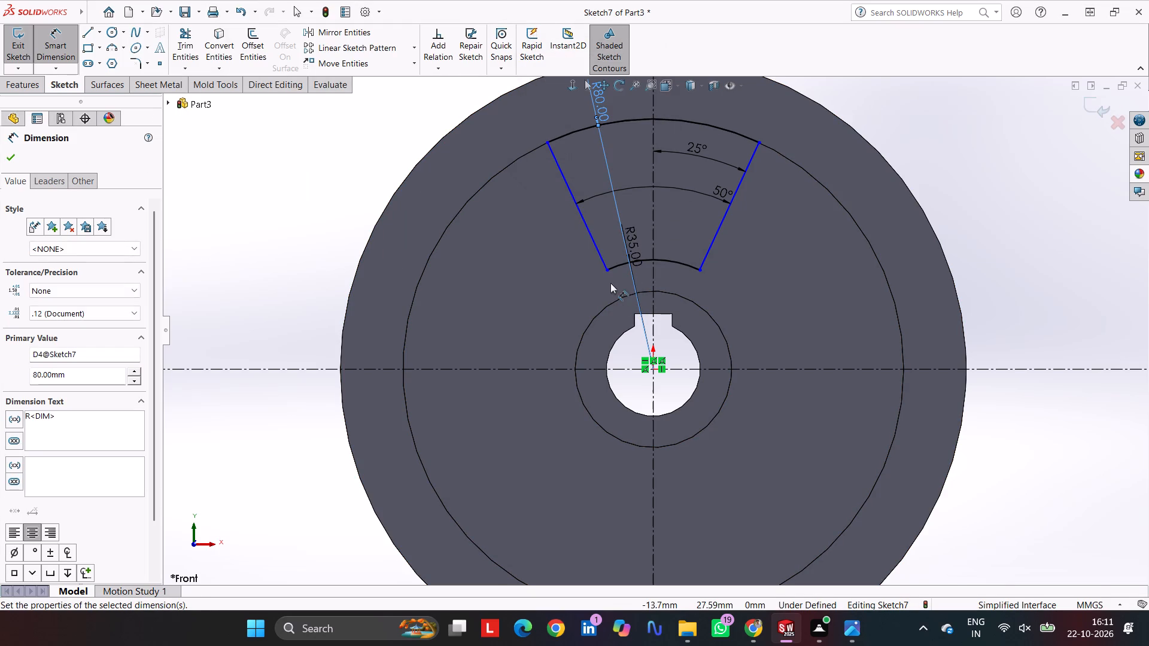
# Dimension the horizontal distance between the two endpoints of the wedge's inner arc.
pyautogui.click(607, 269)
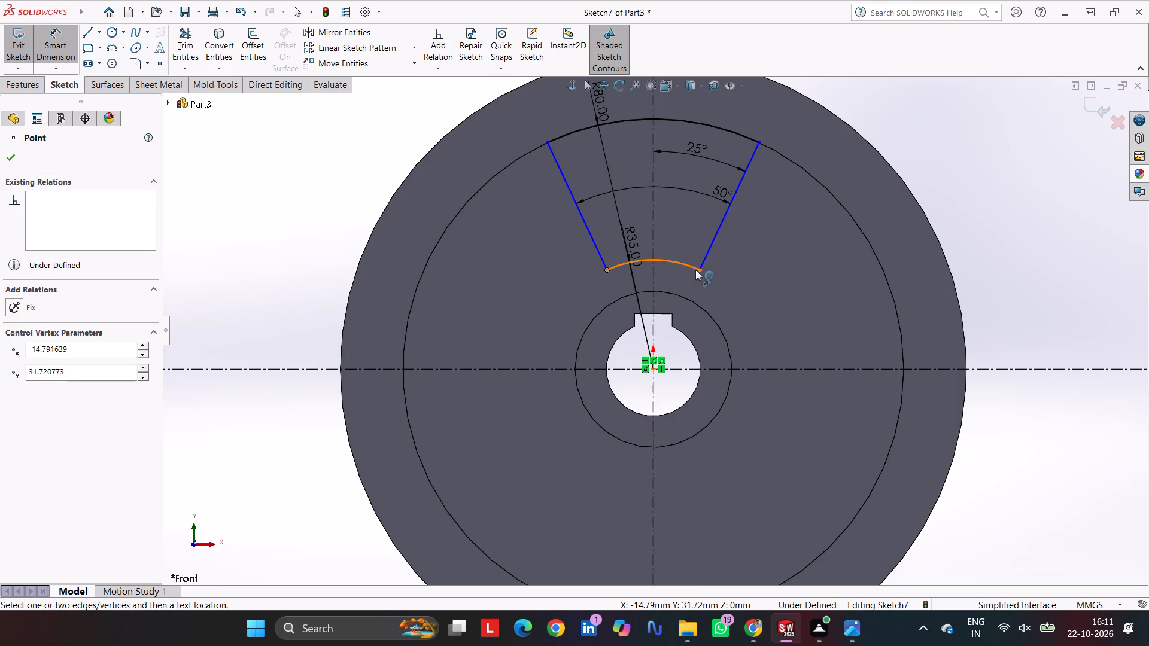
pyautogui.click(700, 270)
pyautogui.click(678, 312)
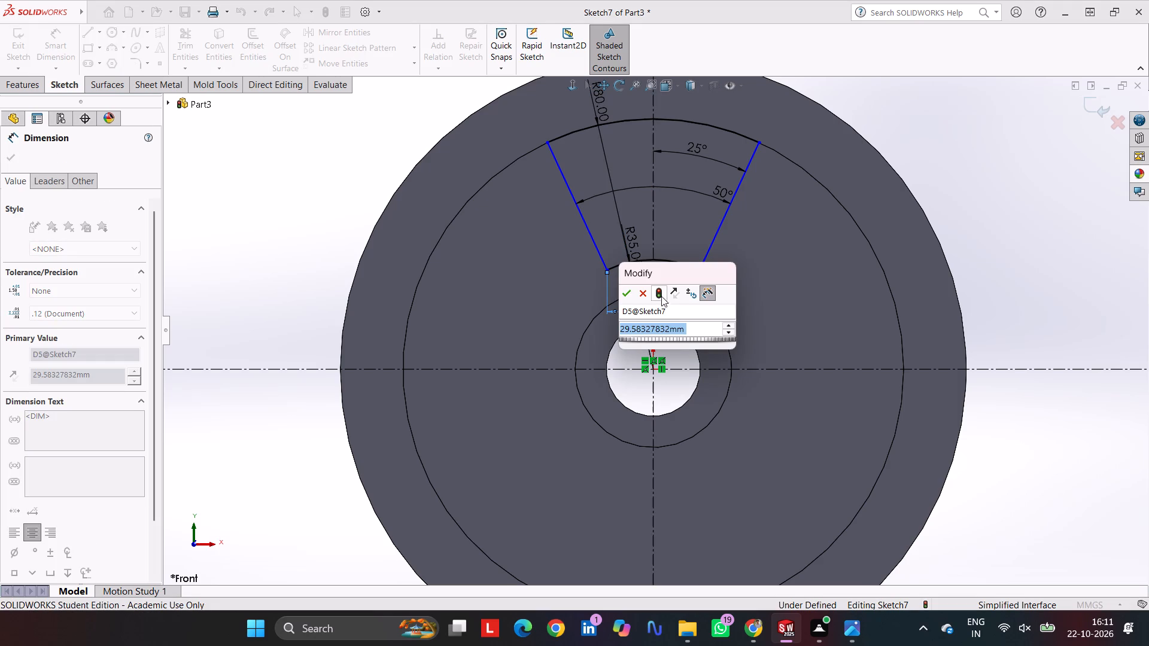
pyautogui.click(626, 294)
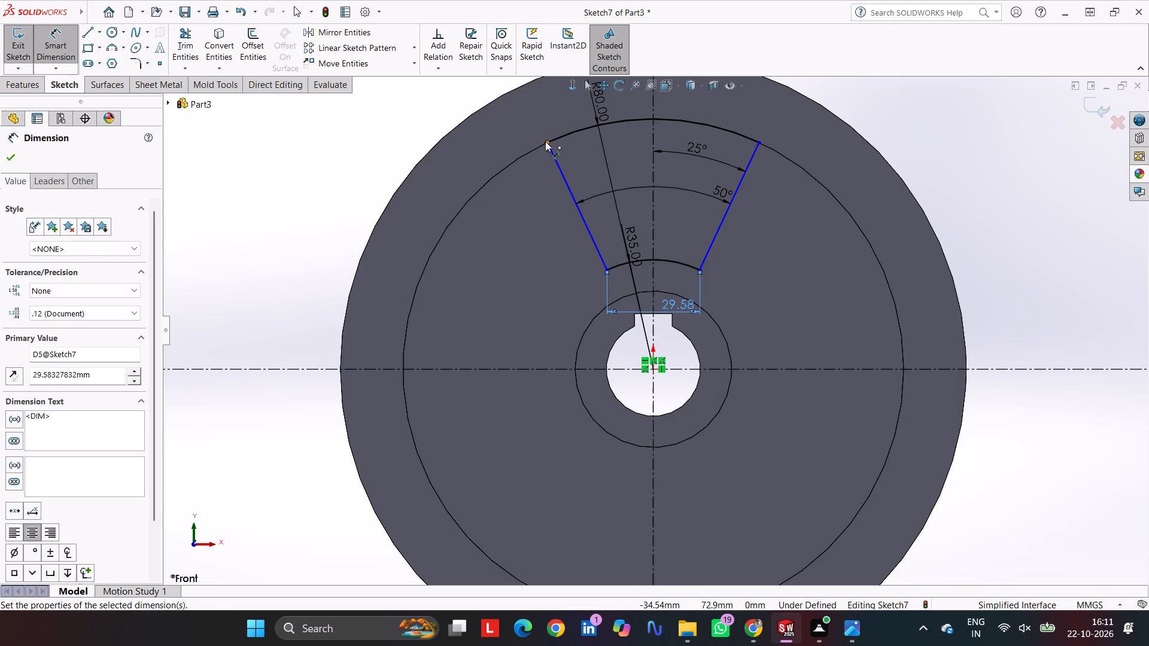
# Dimension the horizontal distance between the two endpoints of the wedge's outer arc.
pyautogui.click(545, 141)
pyautogui.click(758, 141)
pyautogui.click(740, 103)
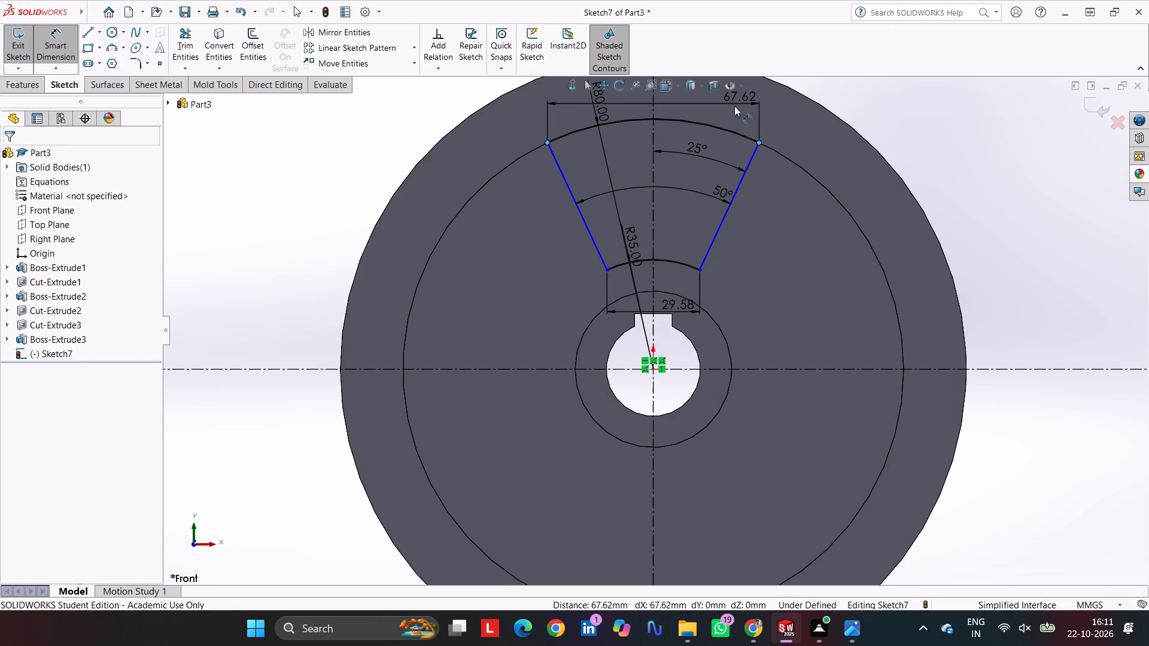
pyautogui.click(686, 83)
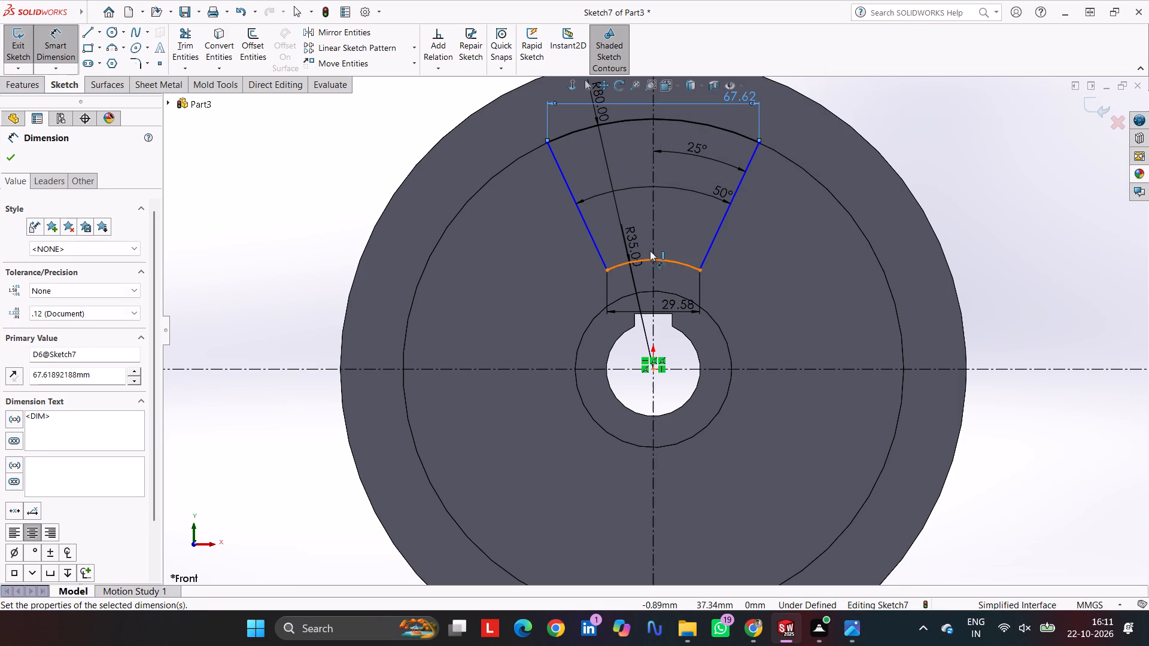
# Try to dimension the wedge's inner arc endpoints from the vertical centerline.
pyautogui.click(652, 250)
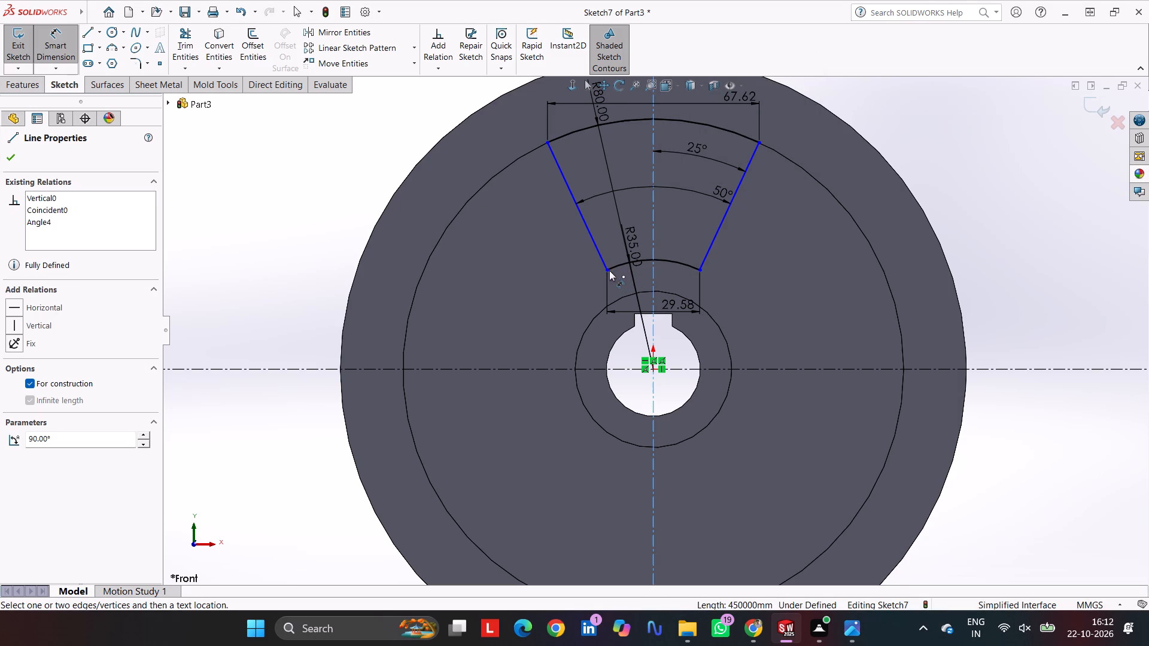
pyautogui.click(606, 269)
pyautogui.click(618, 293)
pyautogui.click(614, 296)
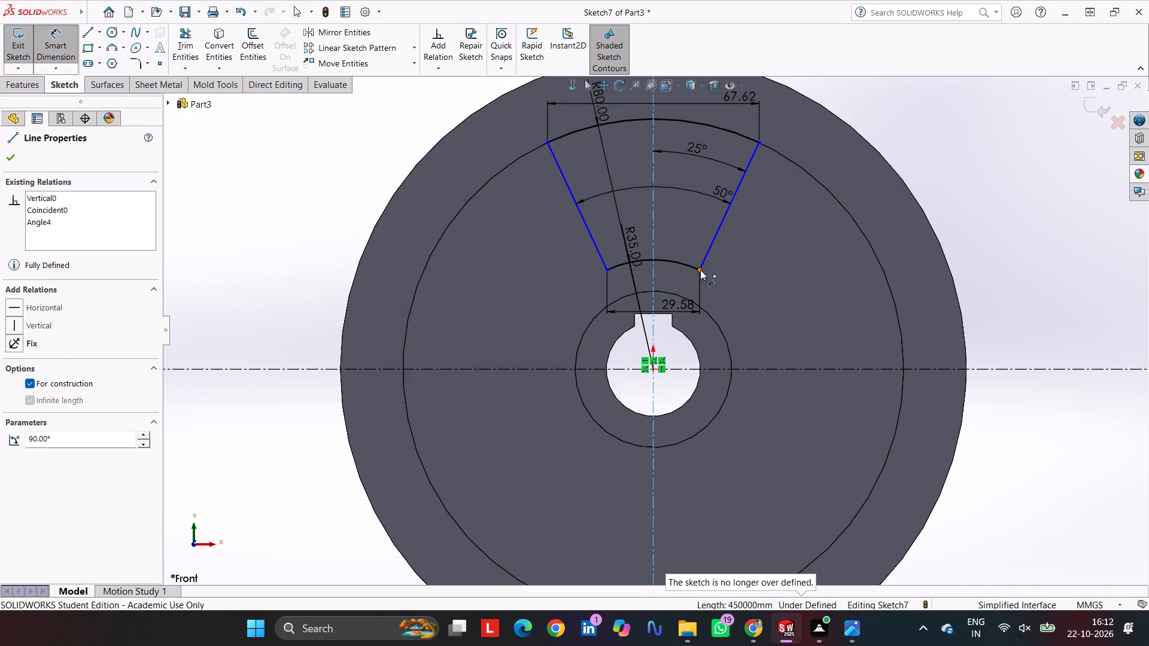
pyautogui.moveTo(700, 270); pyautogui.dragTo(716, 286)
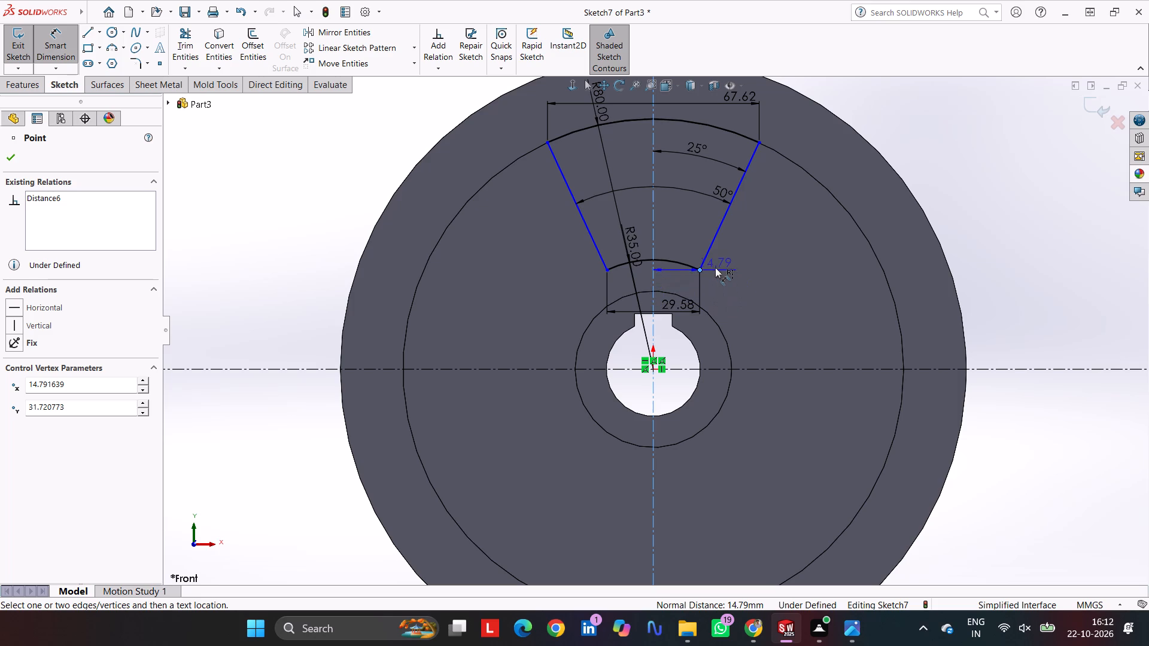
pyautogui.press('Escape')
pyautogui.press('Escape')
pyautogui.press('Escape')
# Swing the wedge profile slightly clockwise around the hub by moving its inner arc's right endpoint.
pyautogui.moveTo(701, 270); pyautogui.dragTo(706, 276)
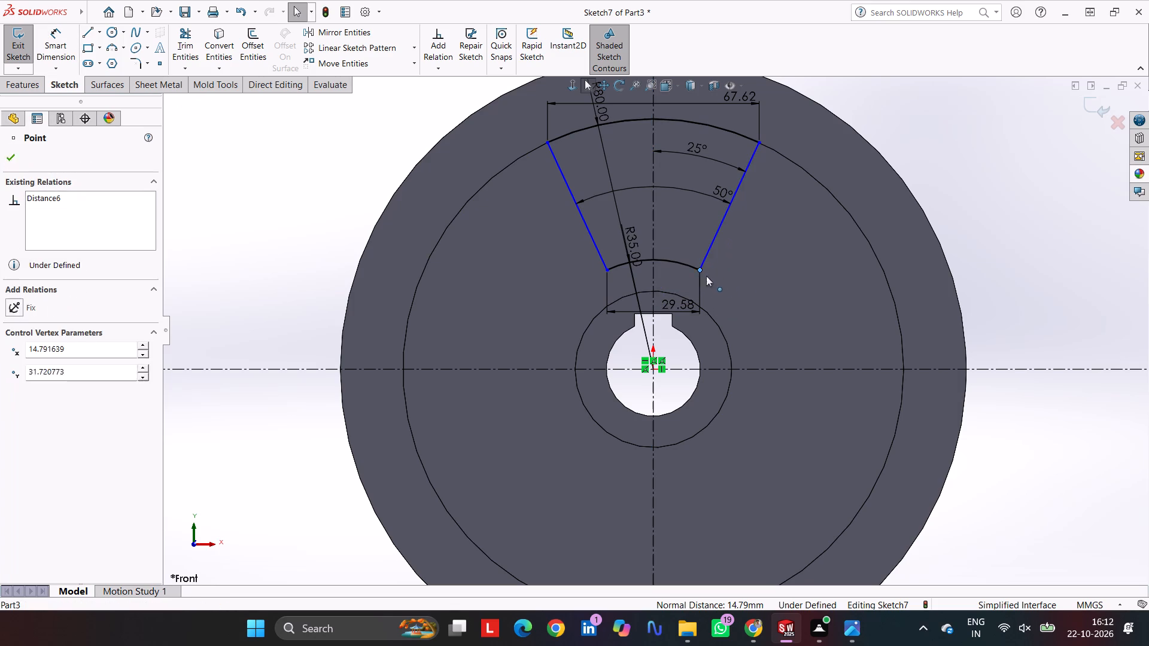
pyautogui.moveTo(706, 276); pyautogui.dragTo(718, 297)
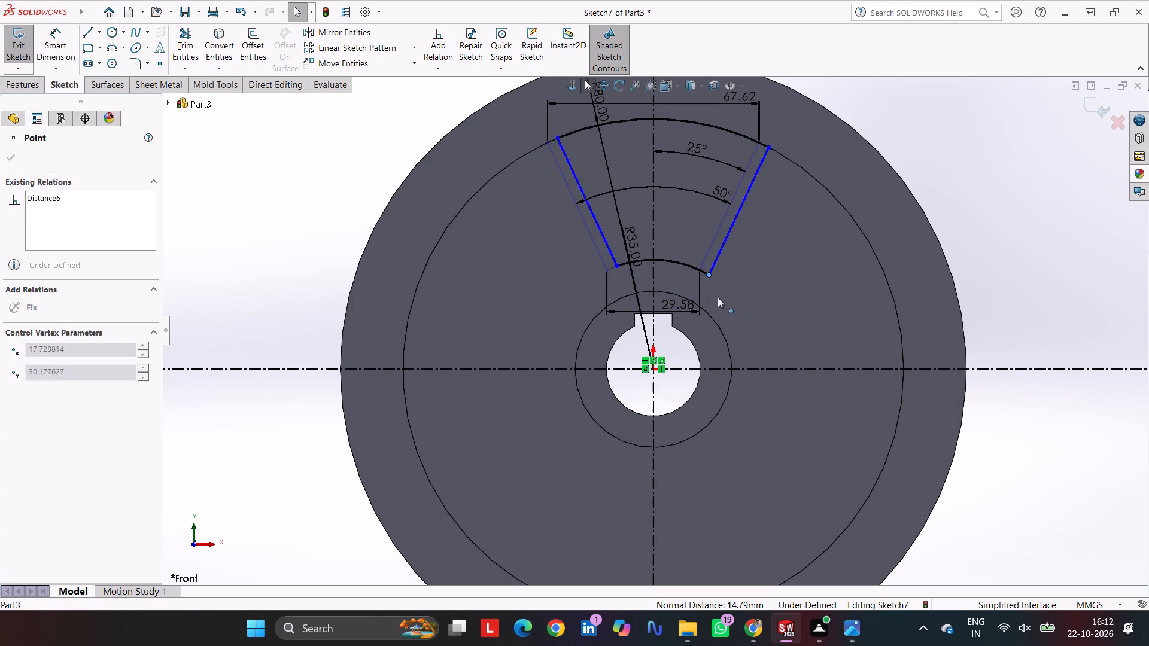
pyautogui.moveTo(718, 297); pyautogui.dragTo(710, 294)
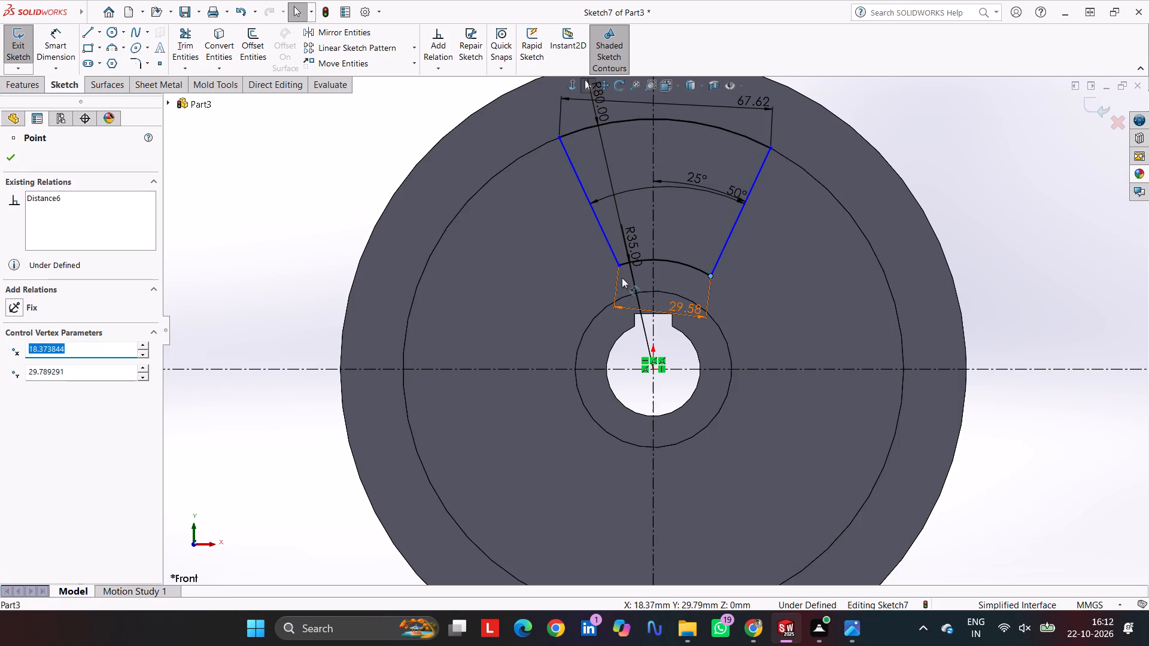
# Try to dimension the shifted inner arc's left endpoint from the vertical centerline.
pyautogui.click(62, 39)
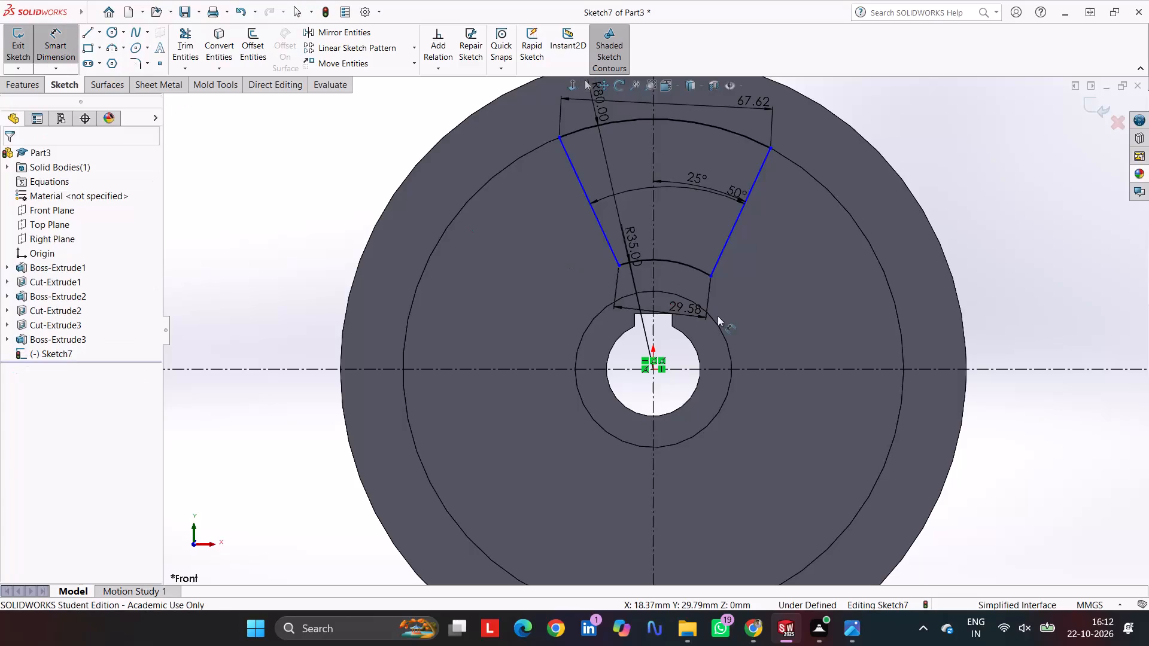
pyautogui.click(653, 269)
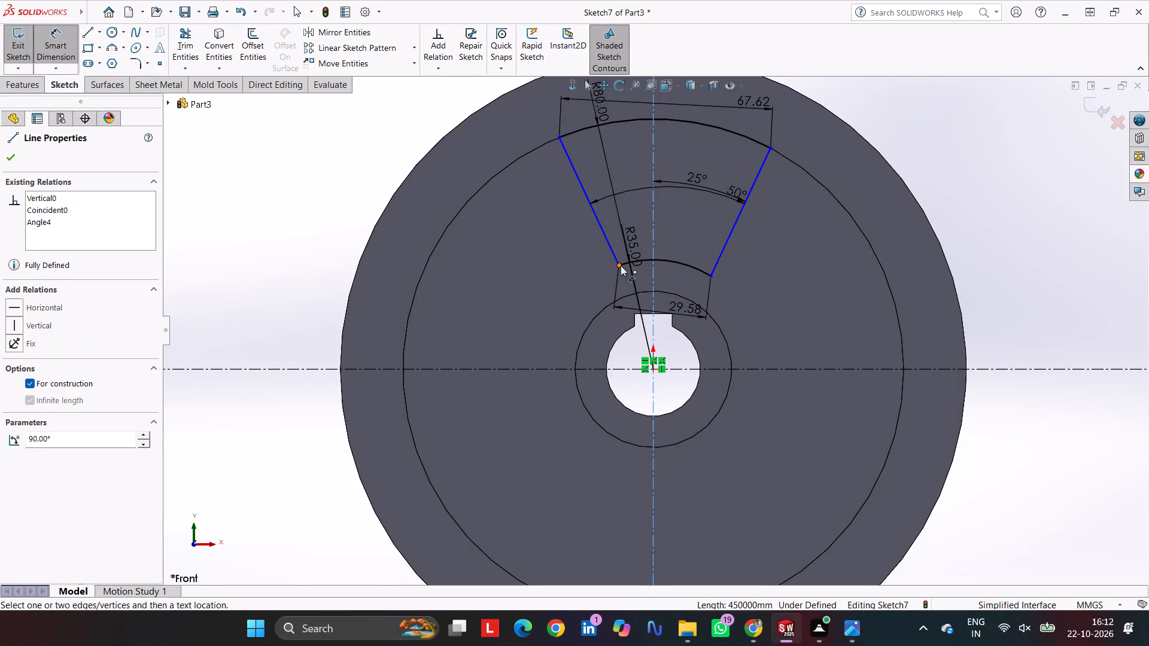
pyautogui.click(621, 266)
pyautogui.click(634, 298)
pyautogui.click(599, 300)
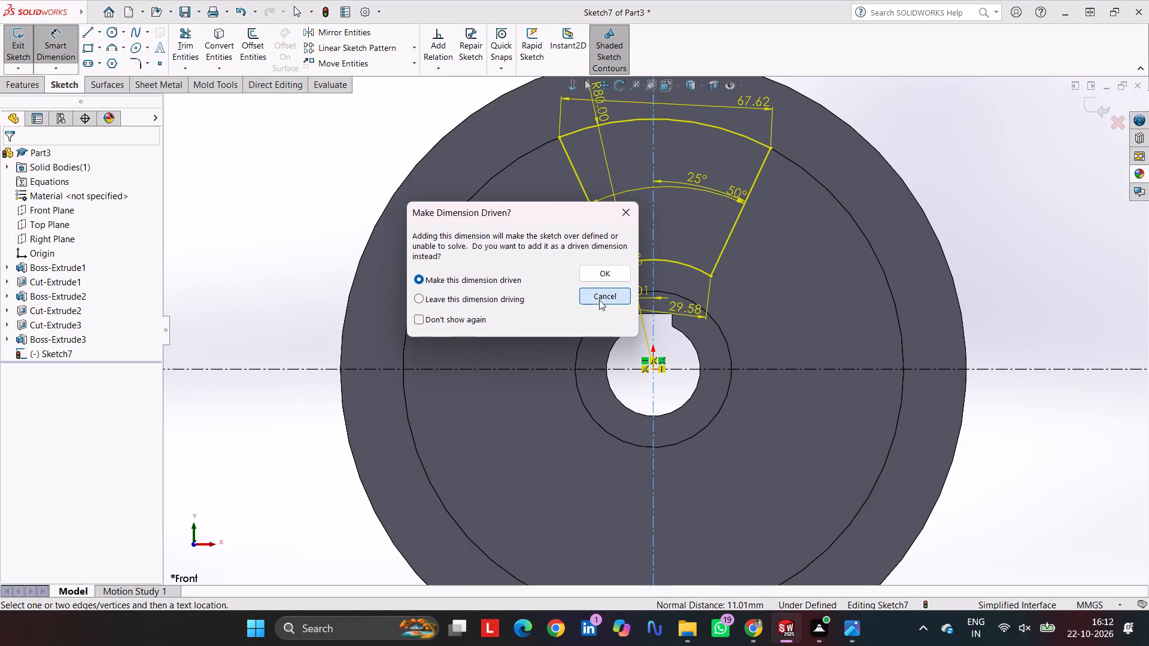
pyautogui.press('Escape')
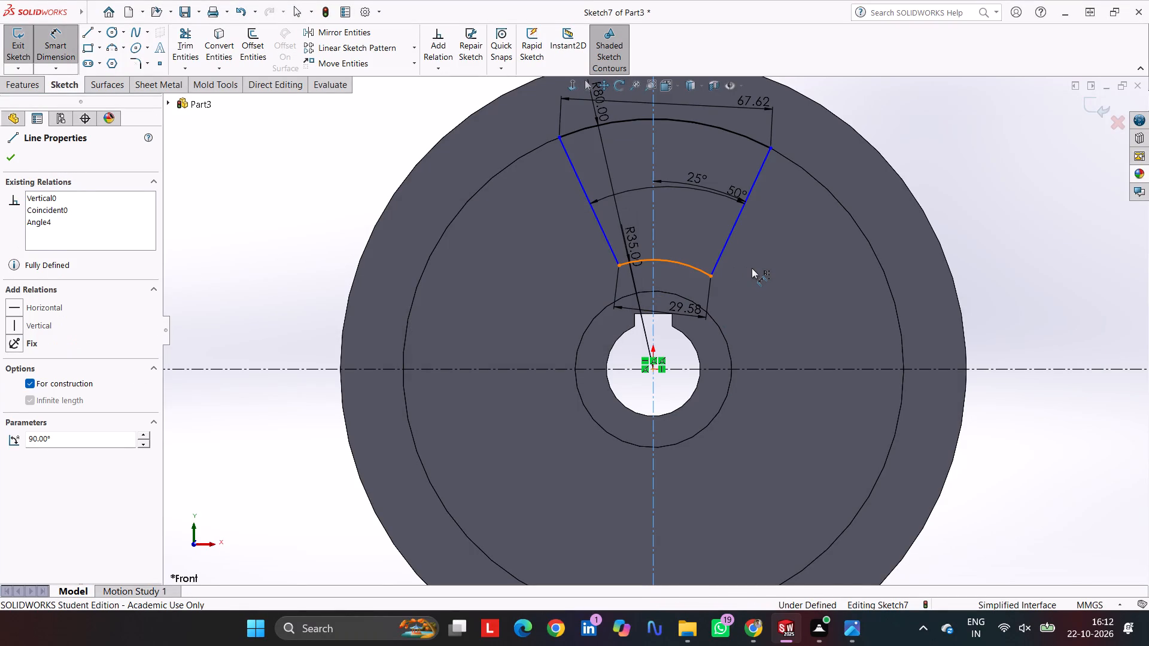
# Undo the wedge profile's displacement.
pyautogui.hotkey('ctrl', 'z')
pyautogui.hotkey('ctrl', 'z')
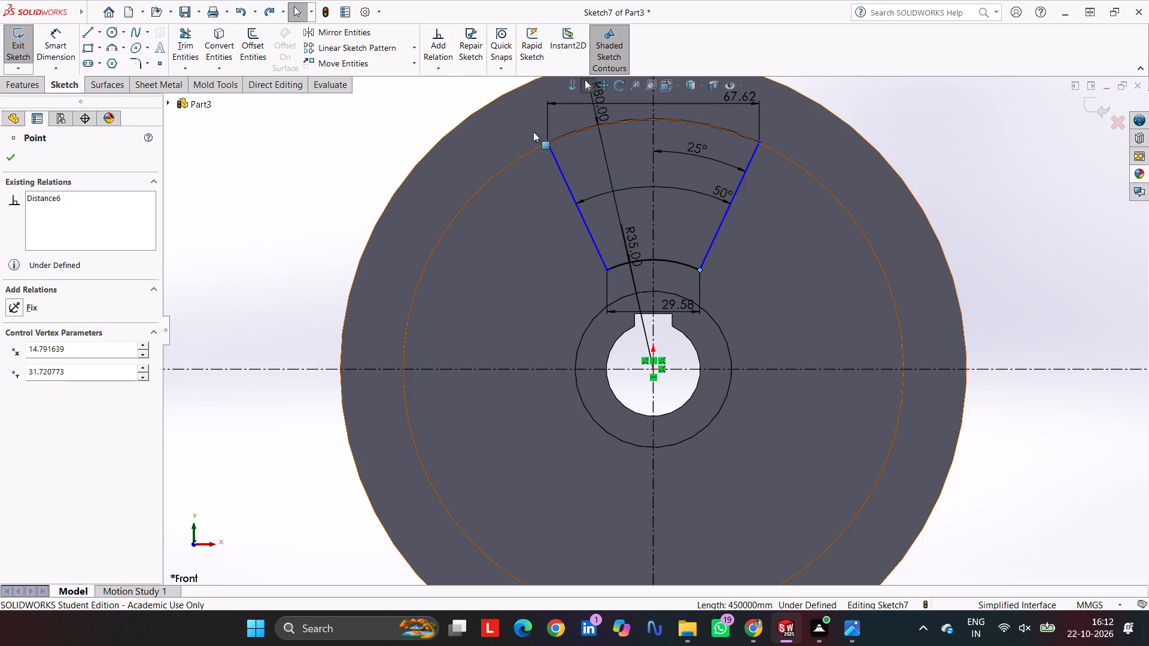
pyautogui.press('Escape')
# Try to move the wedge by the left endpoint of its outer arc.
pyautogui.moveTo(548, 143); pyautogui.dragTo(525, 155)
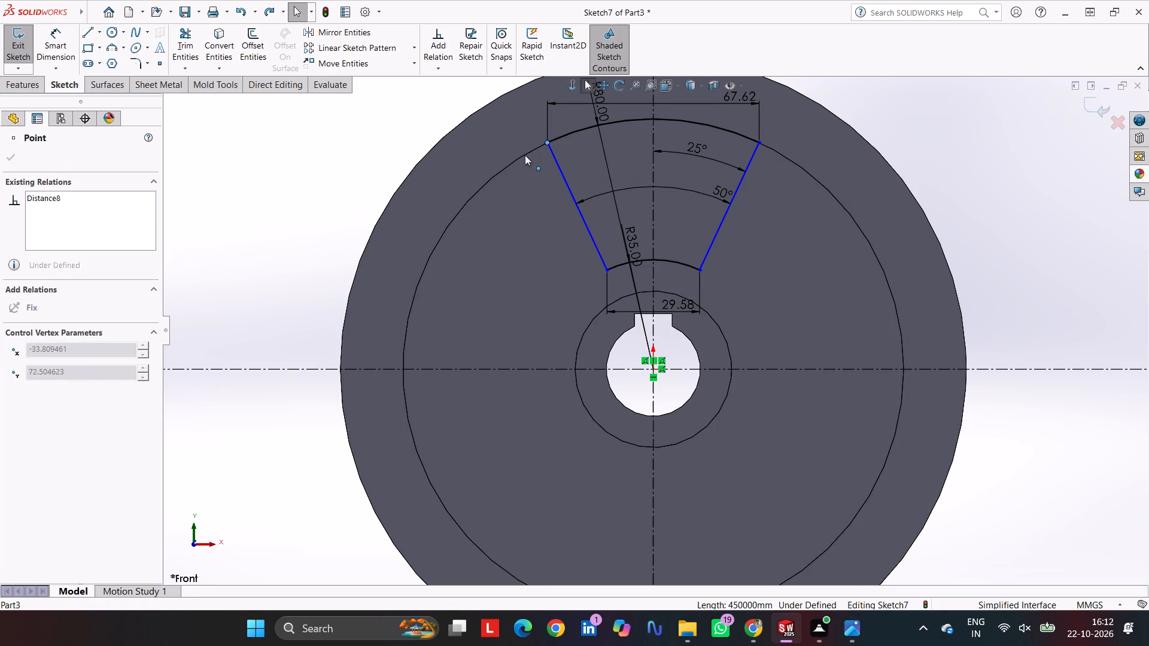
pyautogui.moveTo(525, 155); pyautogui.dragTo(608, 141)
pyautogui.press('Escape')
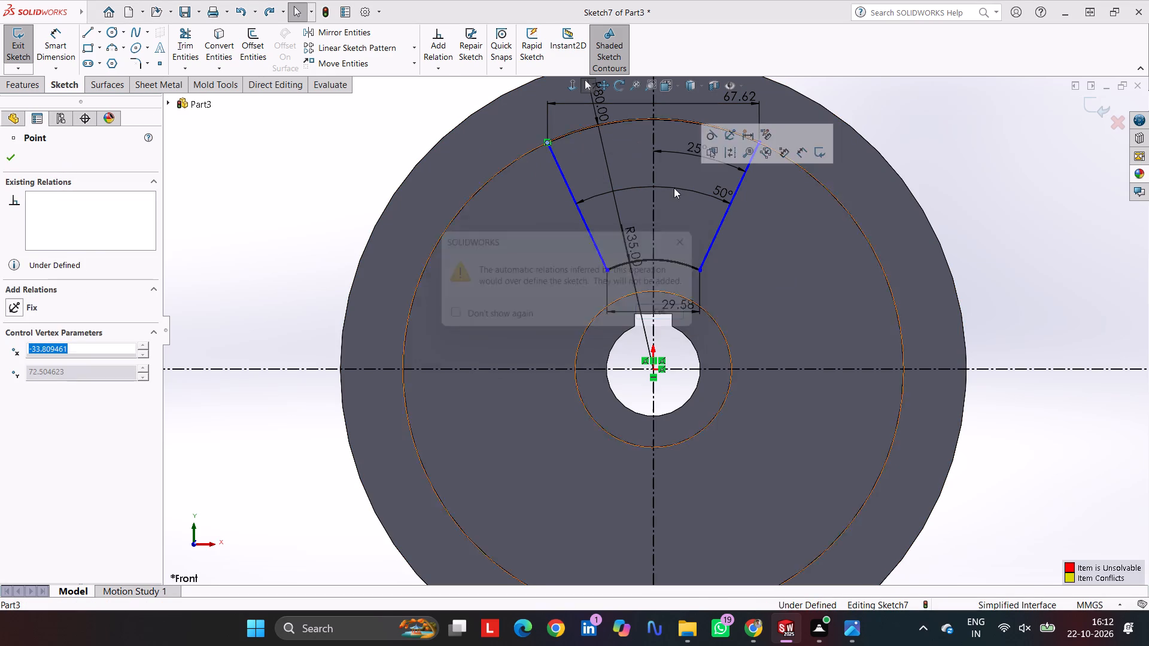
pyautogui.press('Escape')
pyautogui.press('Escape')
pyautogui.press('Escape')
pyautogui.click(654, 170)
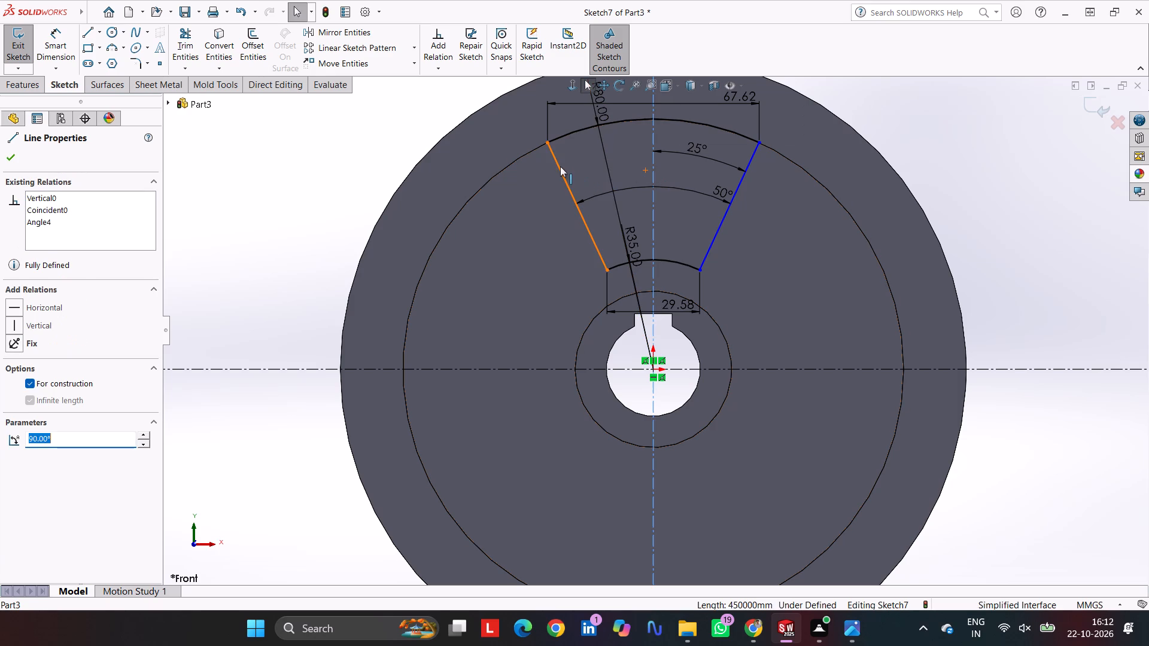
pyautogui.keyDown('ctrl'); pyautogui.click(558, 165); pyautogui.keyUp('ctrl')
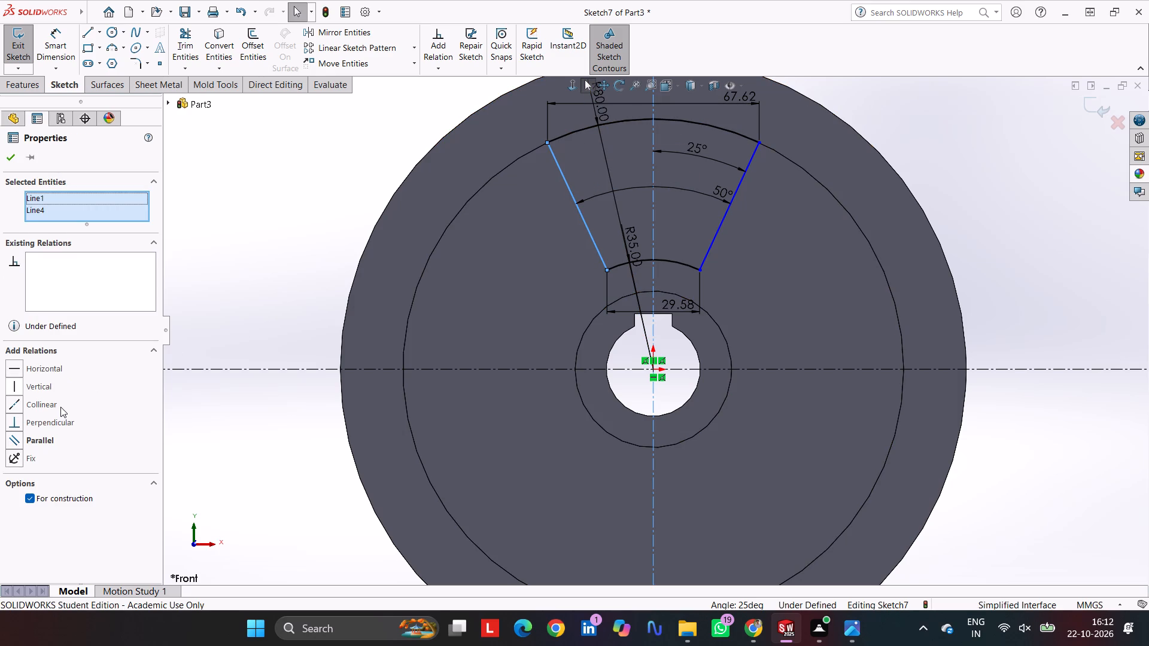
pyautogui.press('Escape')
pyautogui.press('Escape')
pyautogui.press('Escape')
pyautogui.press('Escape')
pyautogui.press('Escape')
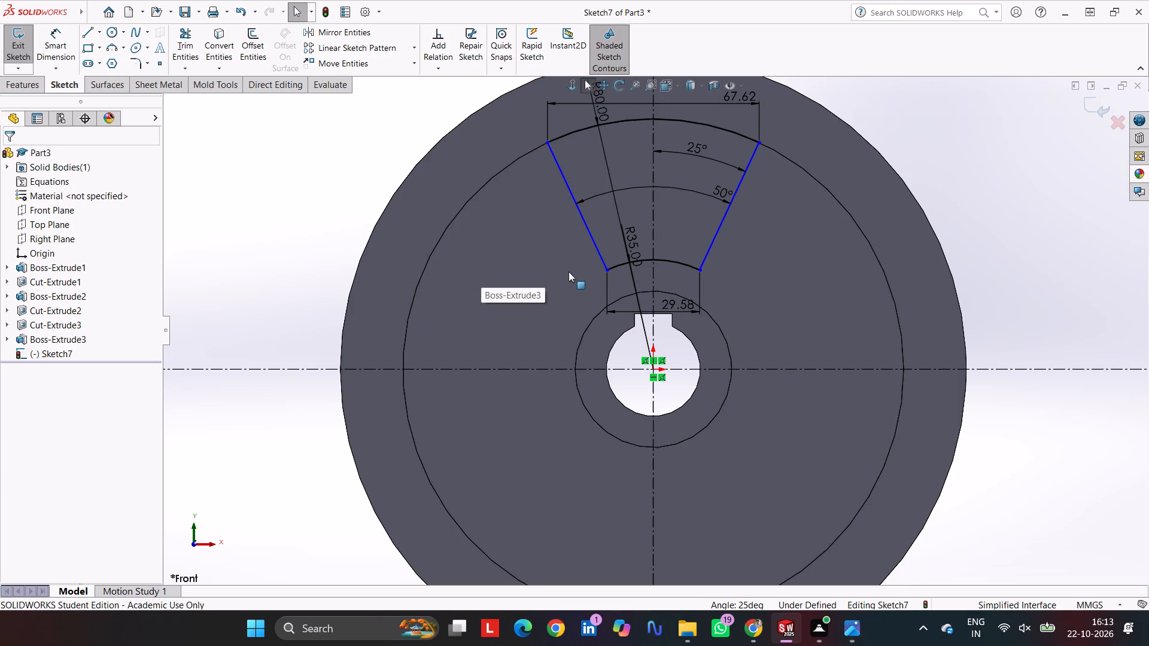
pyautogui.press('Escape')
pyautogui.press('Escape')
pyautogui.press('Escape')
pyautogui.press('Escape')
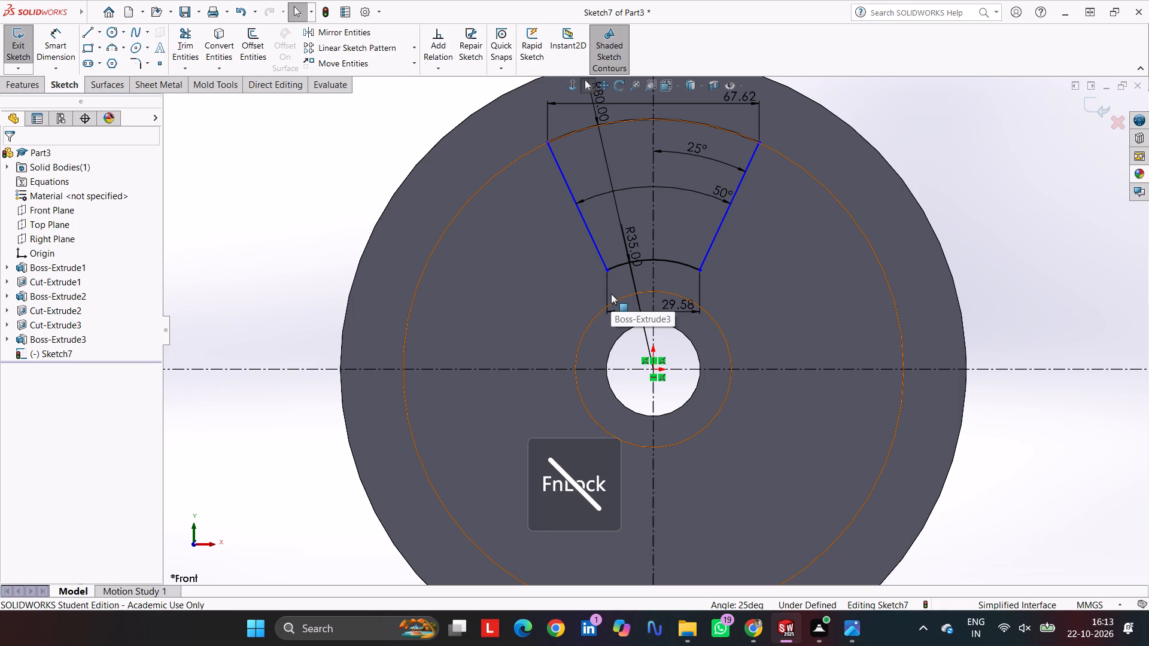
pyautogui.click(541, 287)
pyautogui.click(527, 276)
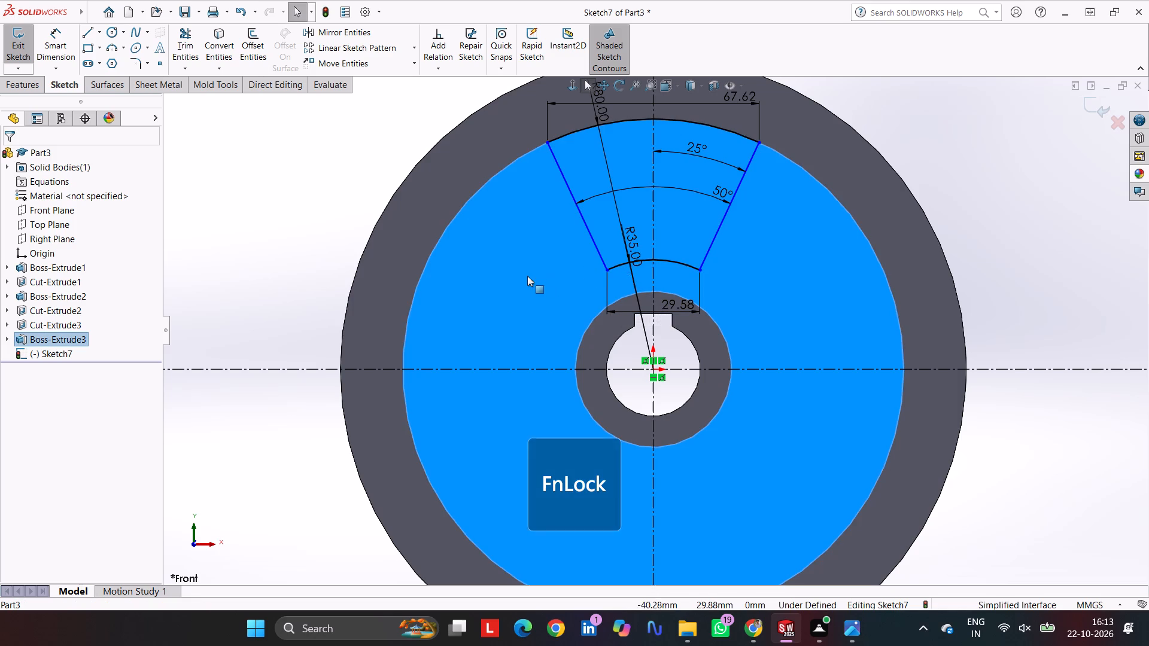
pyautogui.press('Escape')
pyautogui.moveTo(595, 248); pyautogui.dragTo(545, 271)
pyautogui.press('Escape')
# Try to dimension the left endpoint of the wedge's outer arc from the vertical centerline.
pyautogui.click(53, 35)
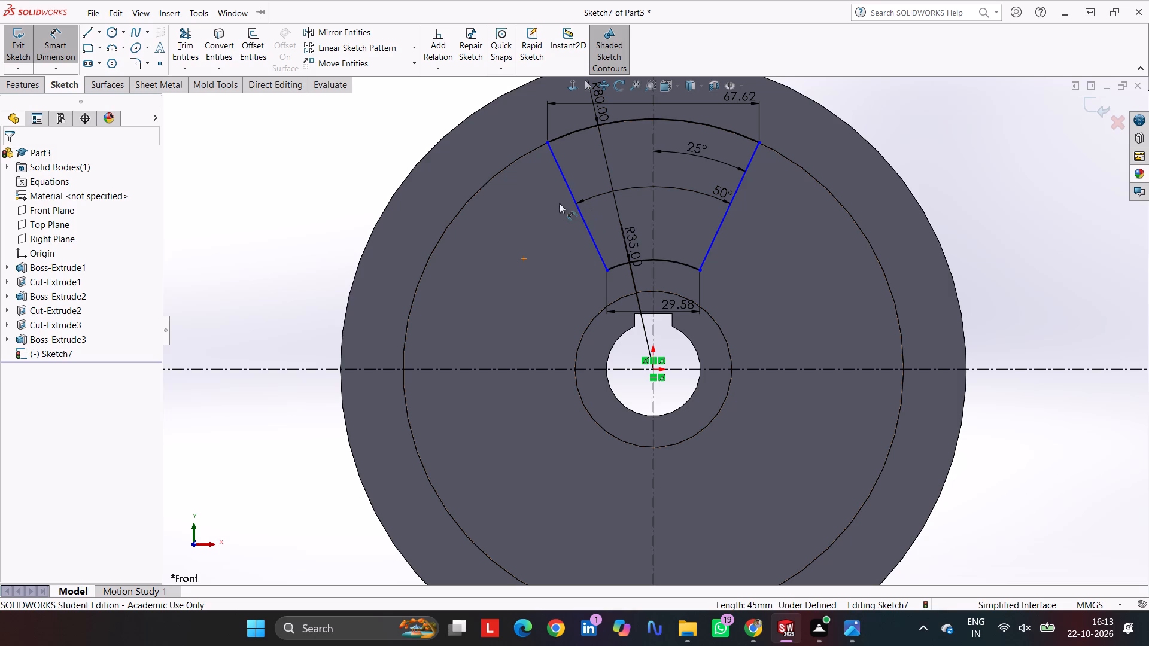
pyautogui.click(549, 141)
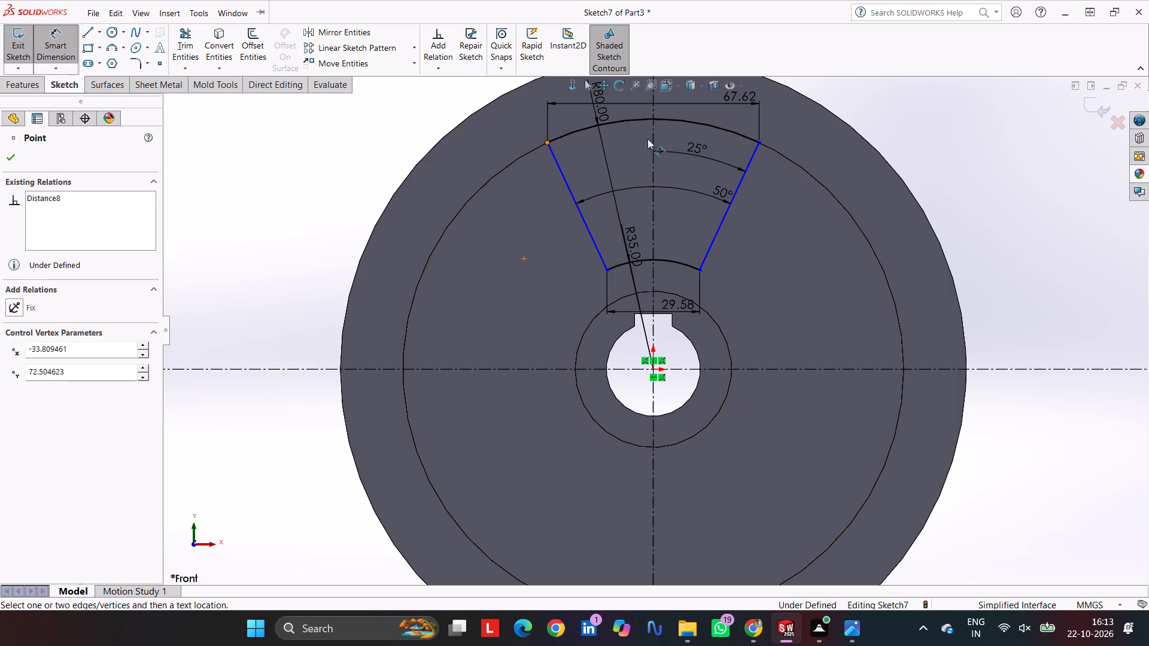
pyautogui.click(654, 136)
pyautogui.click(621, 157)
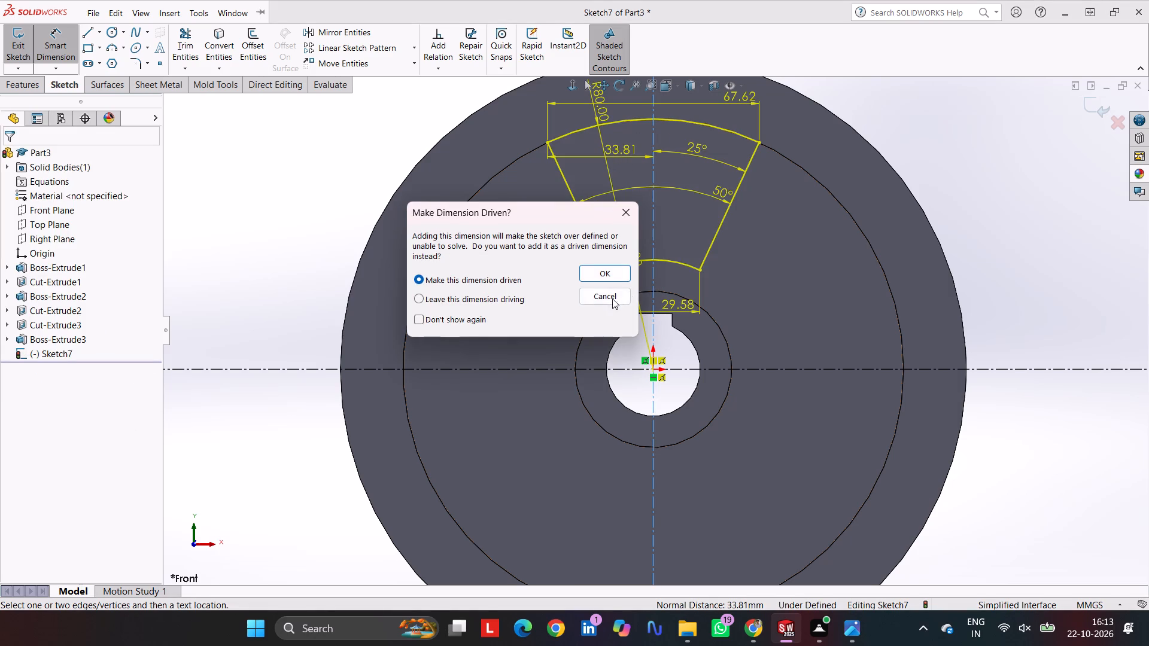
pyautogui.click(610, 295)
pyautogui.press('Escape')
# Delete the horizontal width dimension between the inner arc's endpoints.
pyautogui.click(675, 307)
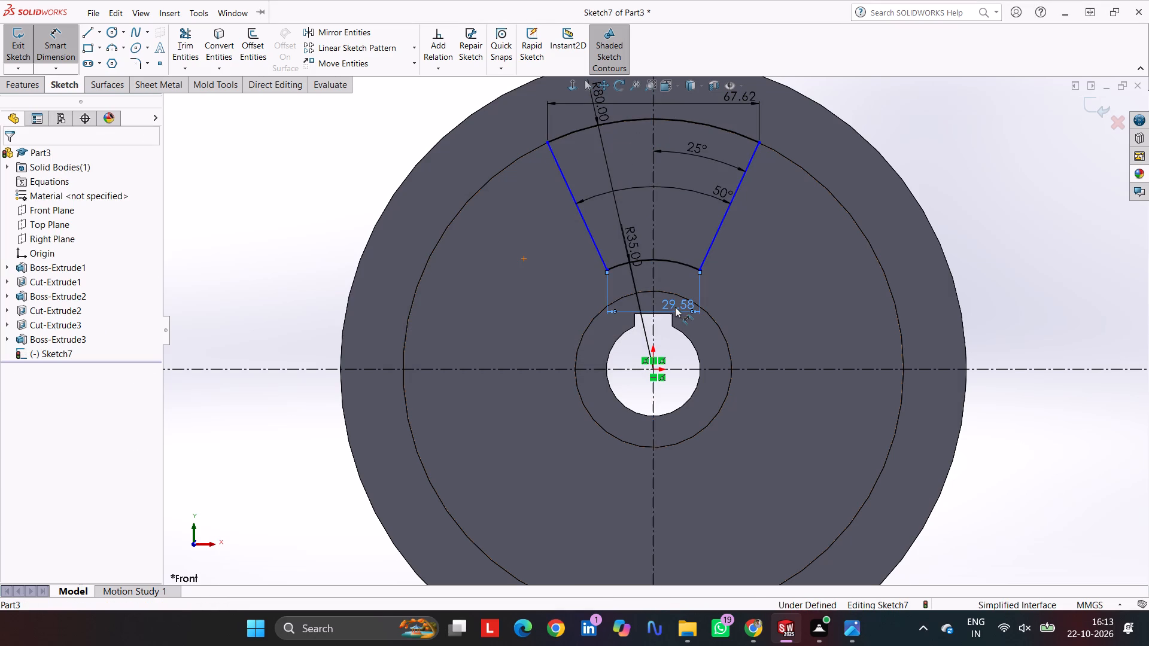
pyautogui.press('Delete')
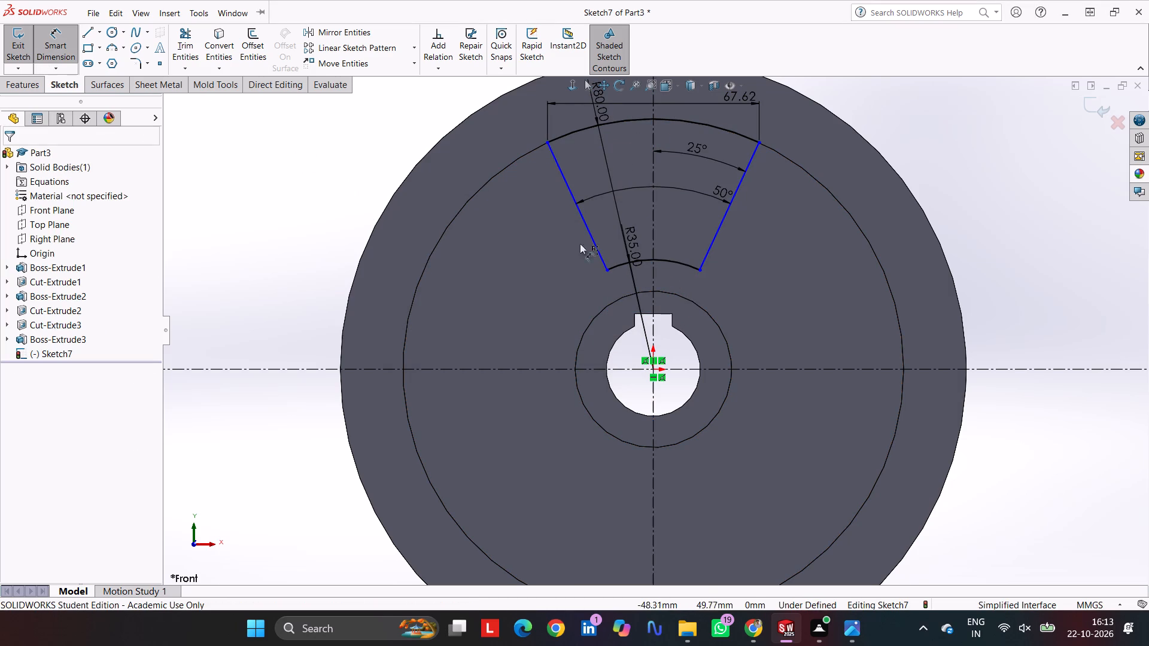
# Dimension the horizontal distance from the inner arc's left endpoint to the vertical centerline, keeping the wedge's drawn position.
pyautogui.click(606, 270)
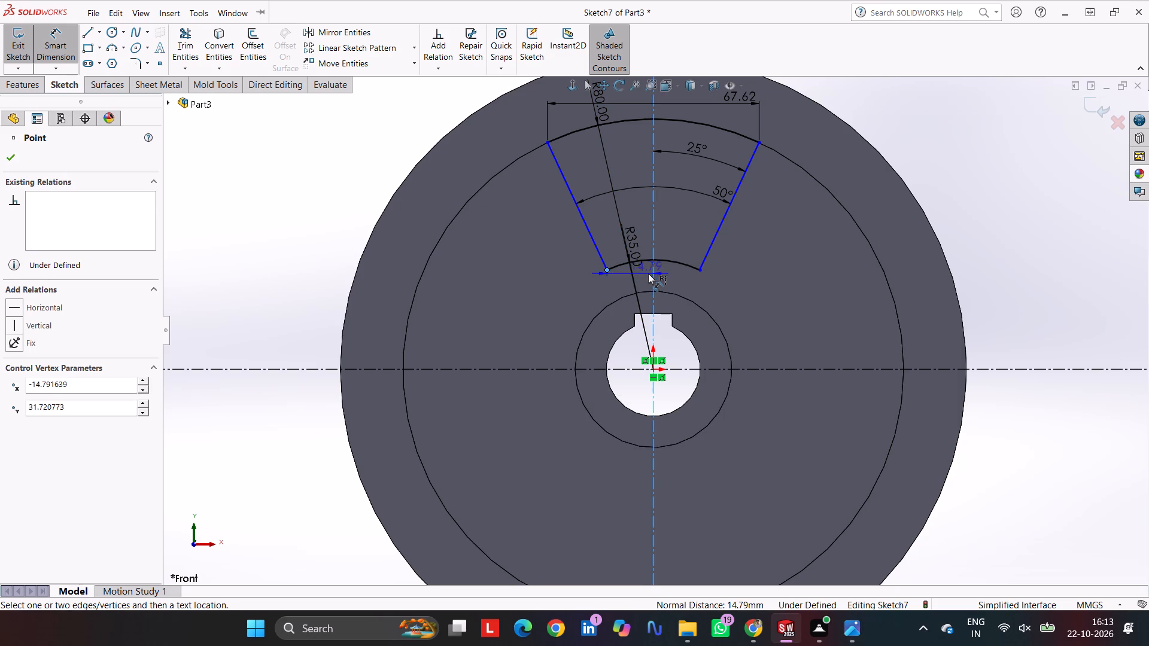
pyautogui.click(611, 303)
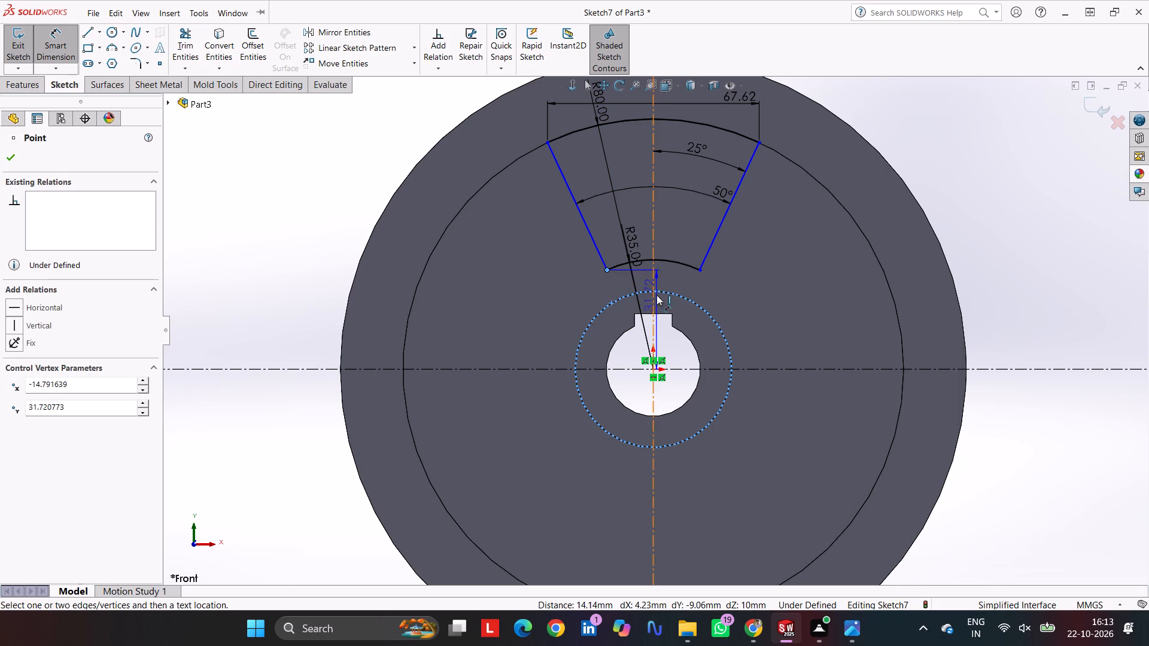
pyautogui.click(618, 318)
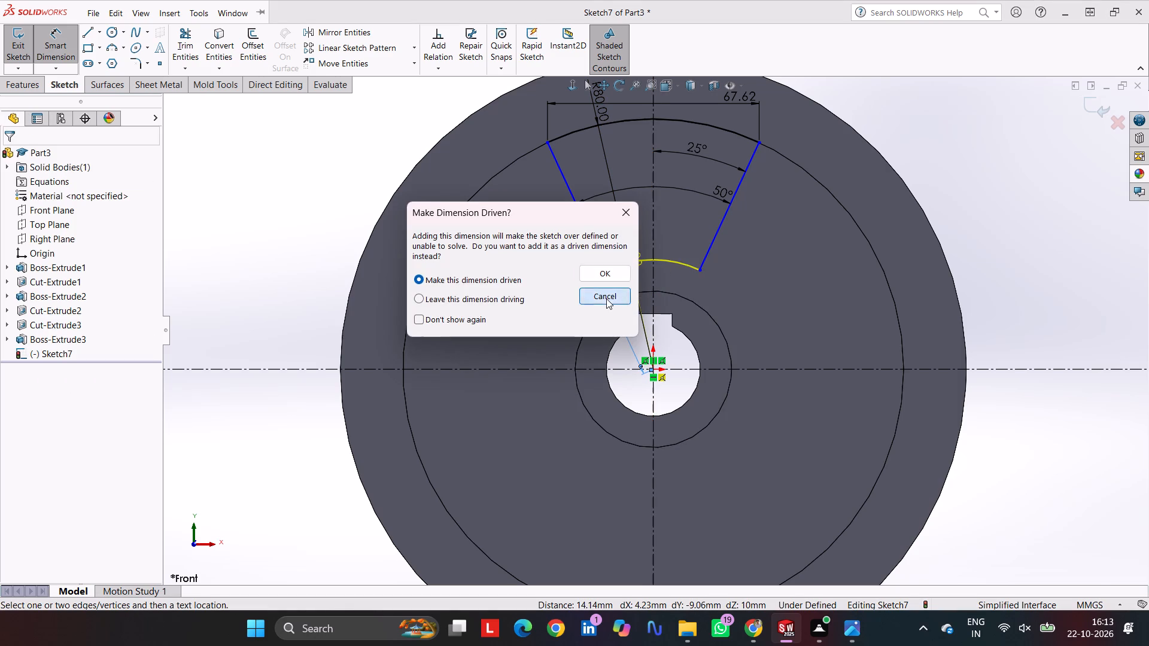
pyautogui.click(606, 298)
pyautogui.click(609, 270)
pyautogui.click(652, 273)
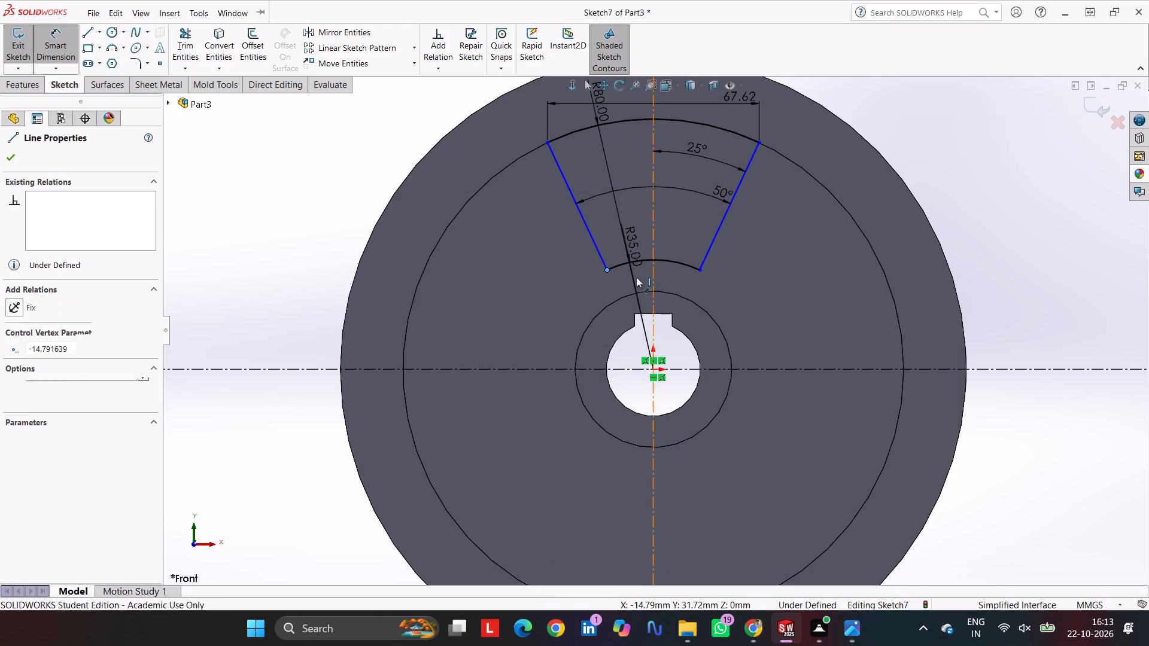
pyautogui.click(640, 285)
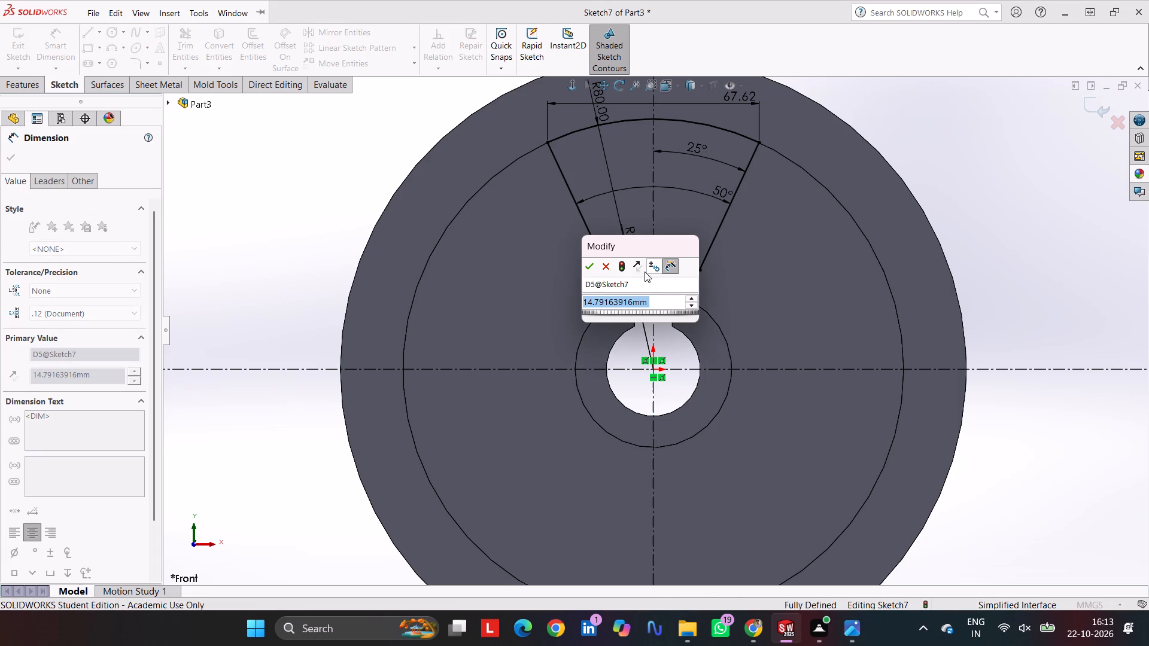
pyautogui.click(588, 265)
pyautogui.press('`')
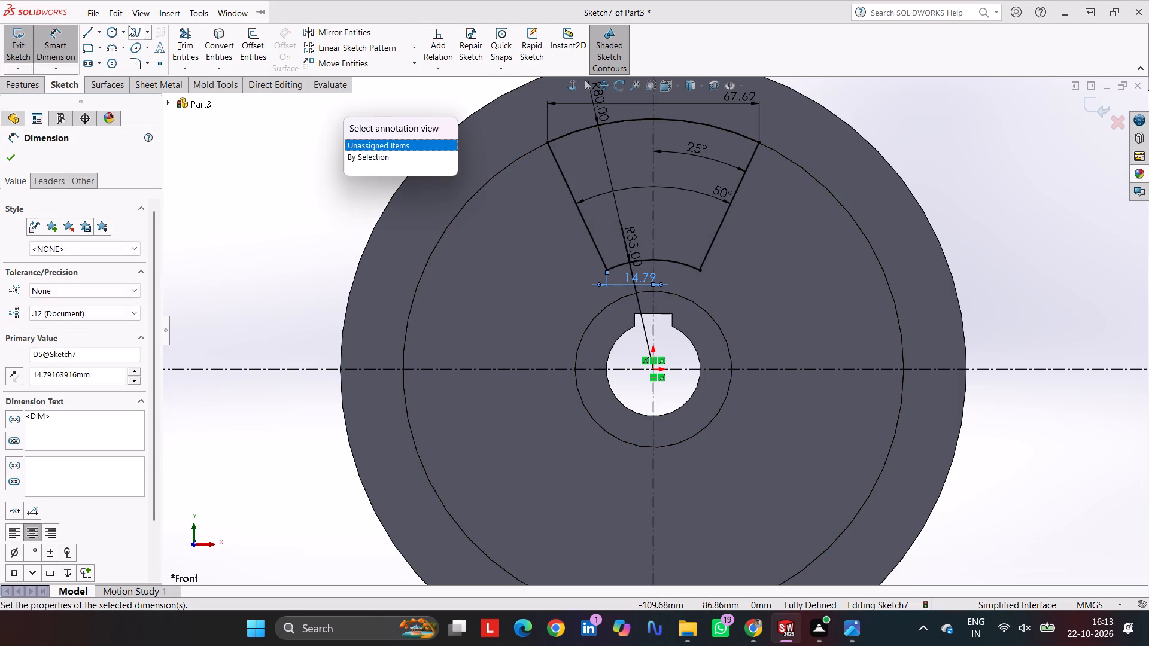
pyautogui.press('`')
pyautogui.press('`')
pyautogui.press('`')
# Round all four corners of the wedge-shaped cutout profile with 10 mm sketch fillets, keeping constrained corners.
pyautogui.click(138, 67)
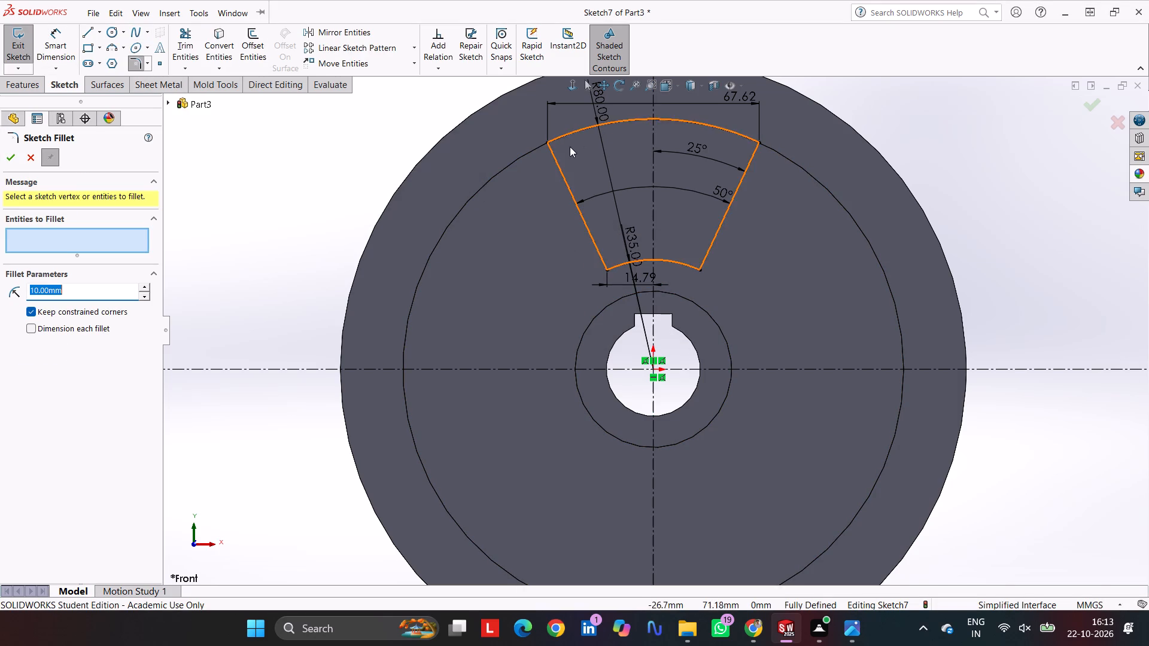
pyautogui.click(558, 160)
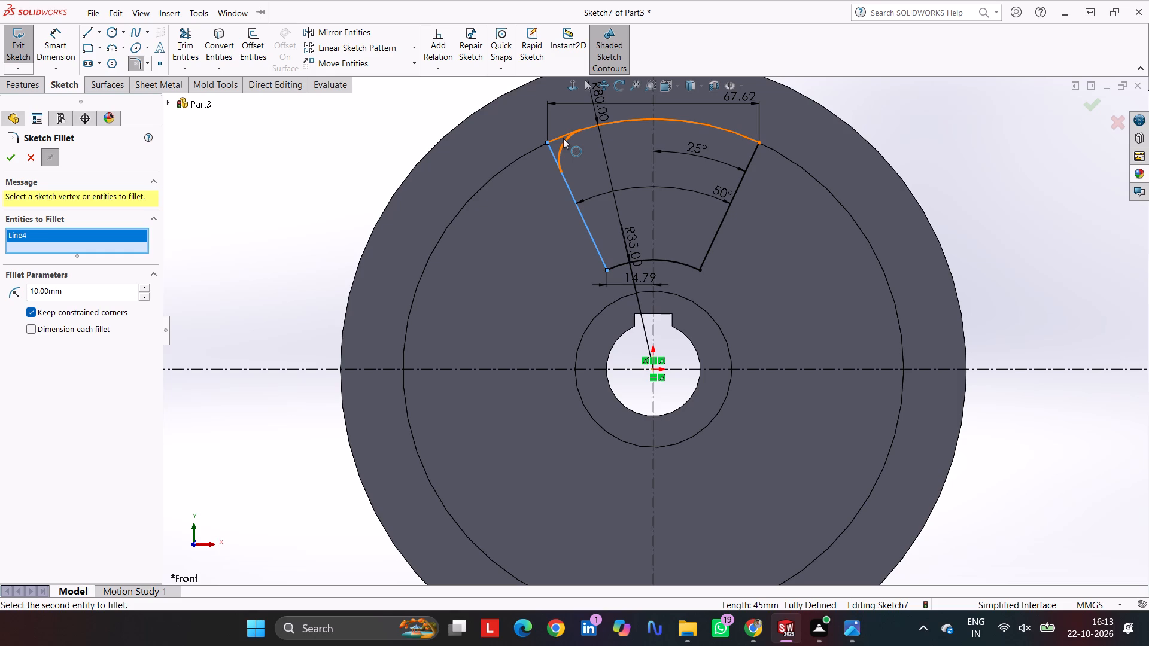
pyautogui.click(563, 138)
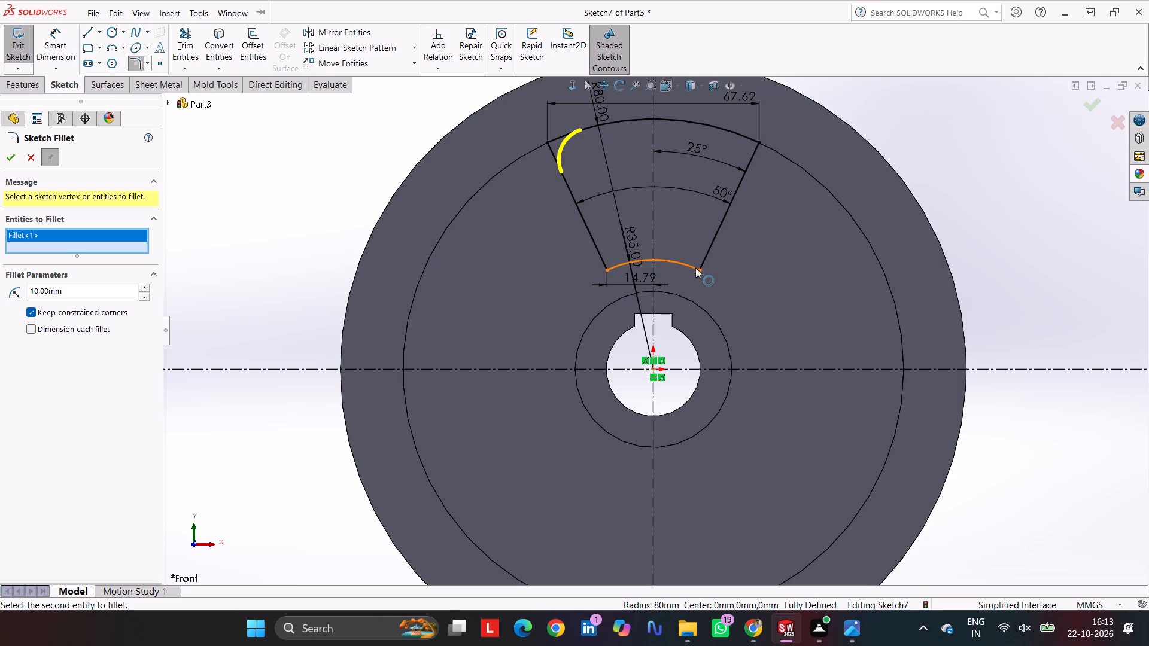
pyautogui.click(694, 267)
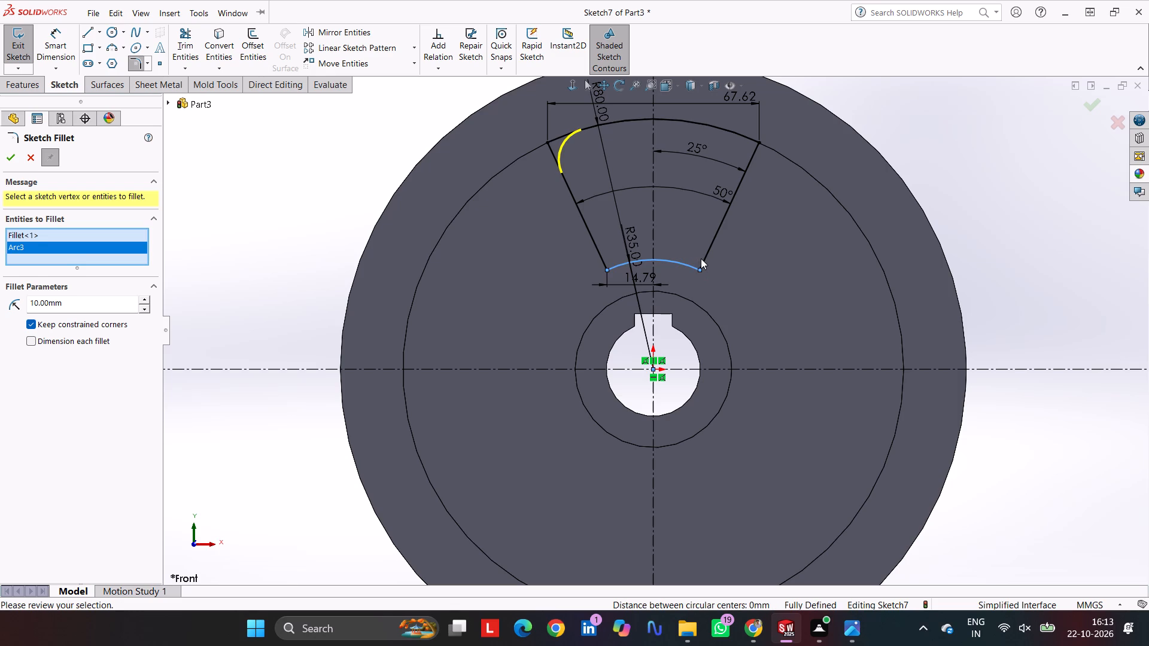
pyautogui.click(703, 258)
pyautogui.click(754, 157)
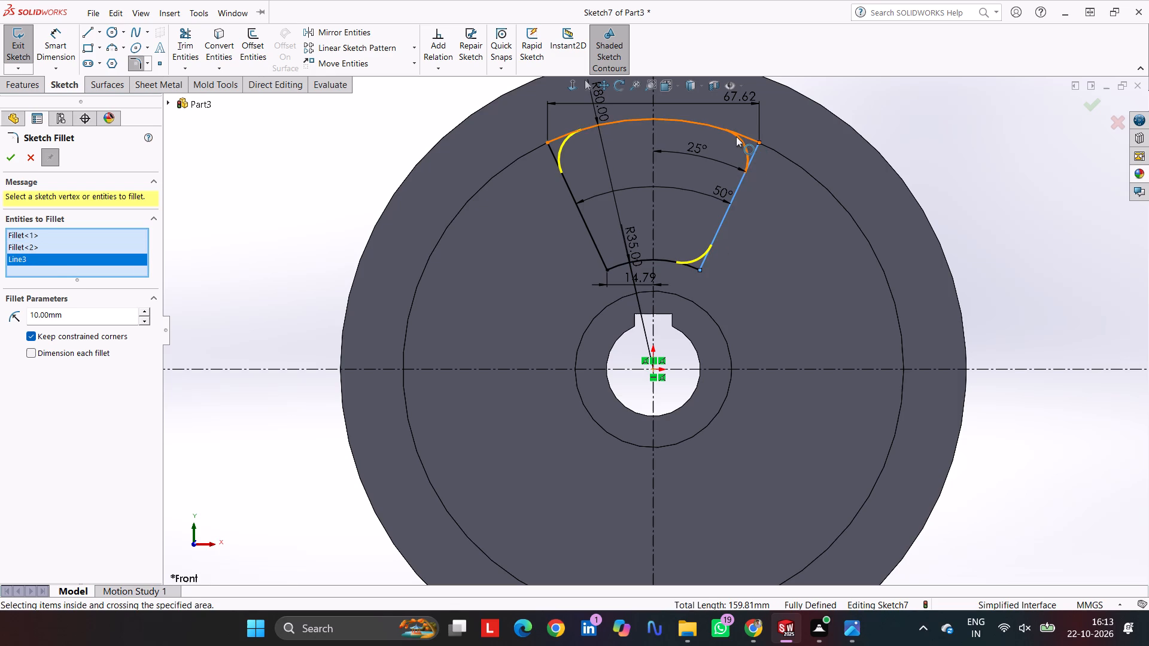
pyautogui.click(739, 134)
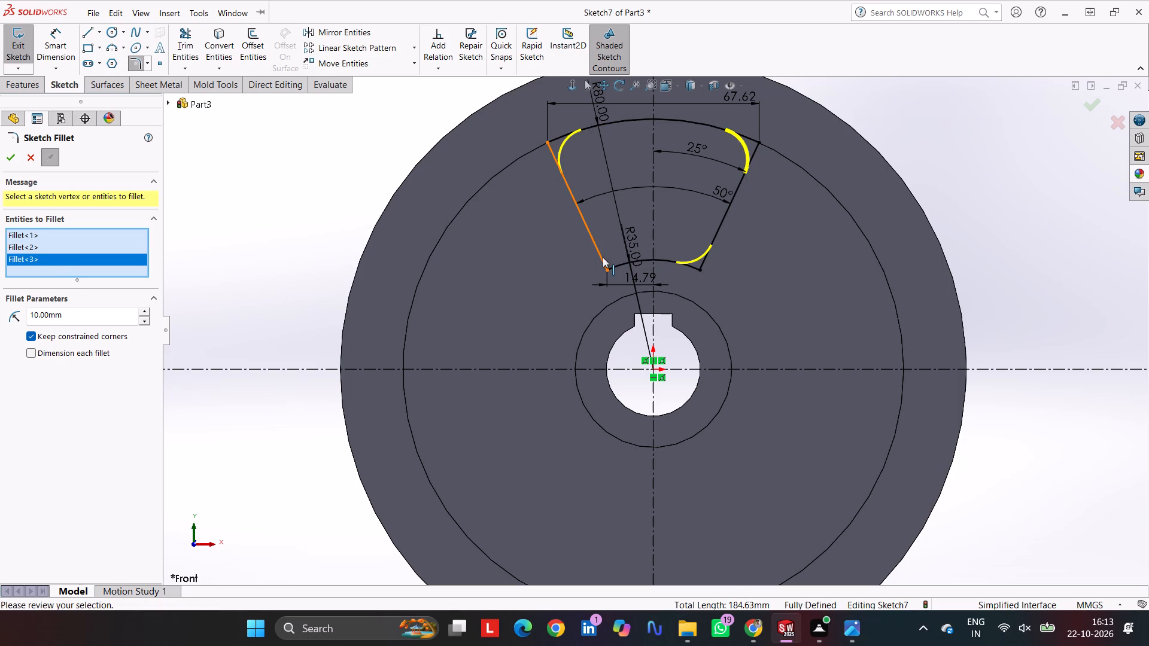
pyautogui.click(603, 257)
pyautogui.click(619, 266)
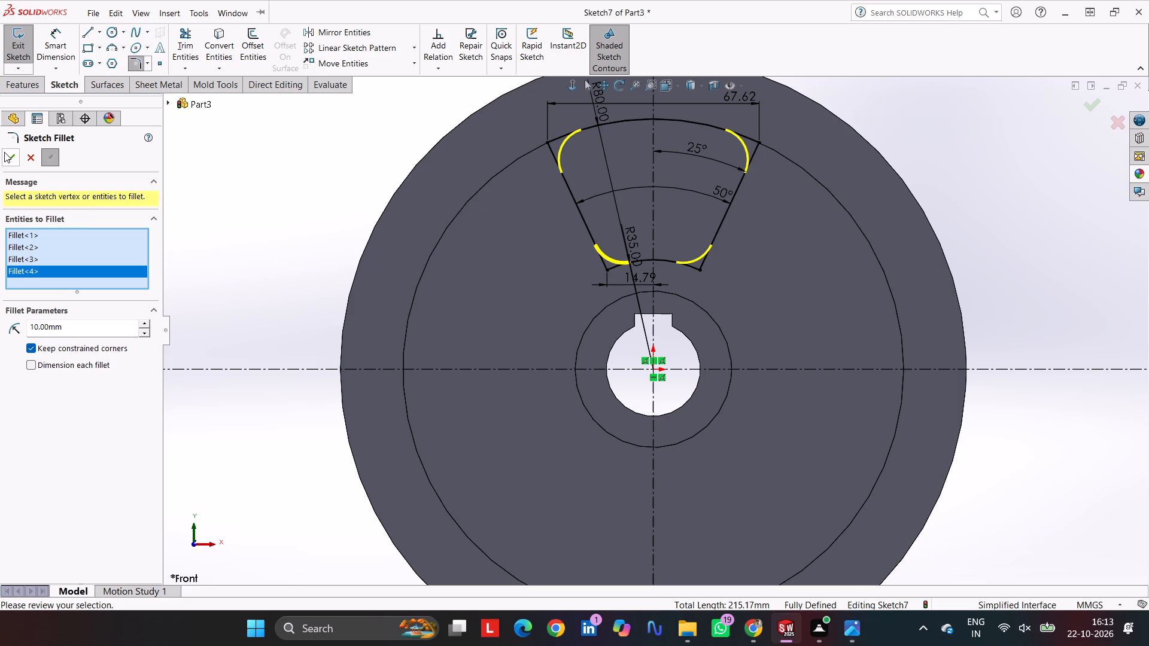
pyautogui.click(11, 164)
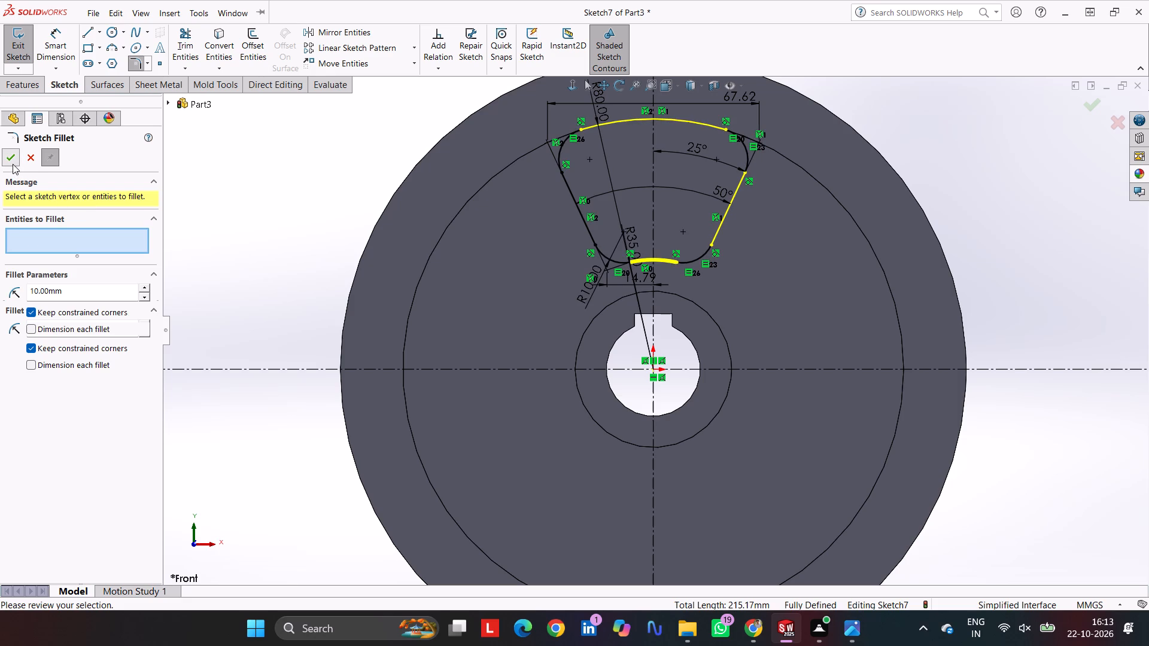
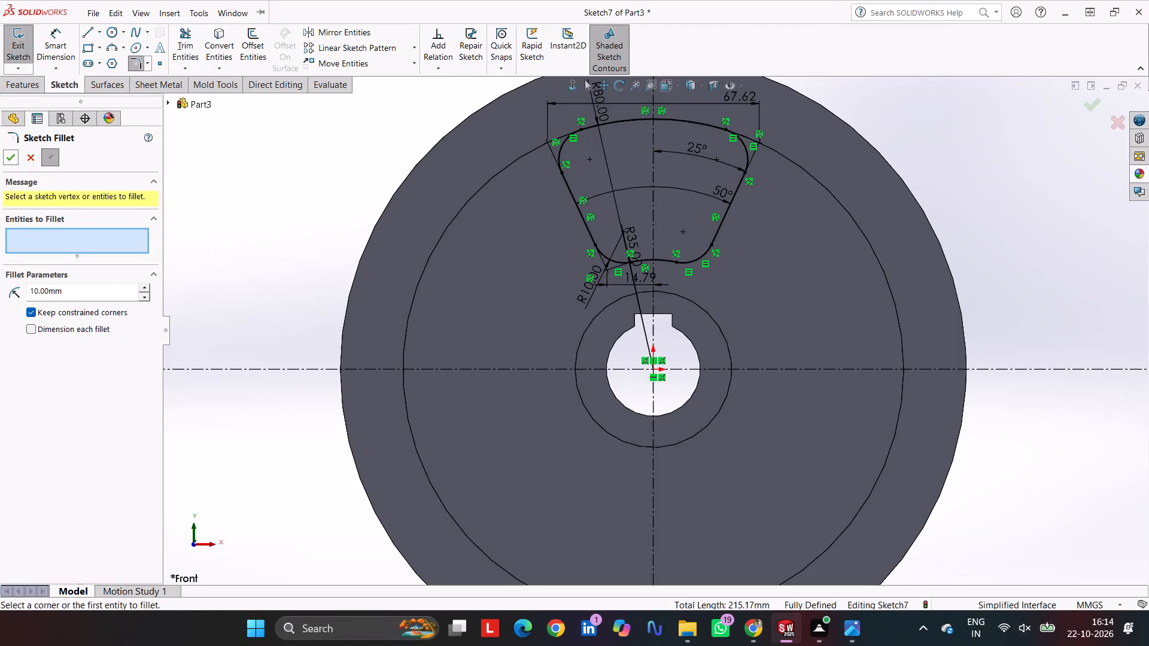
# Circular-pattern the filleted wedge profile about the origin with 6 equally spaced instances over 360 degrees.
pyautogui.click(10, 157)
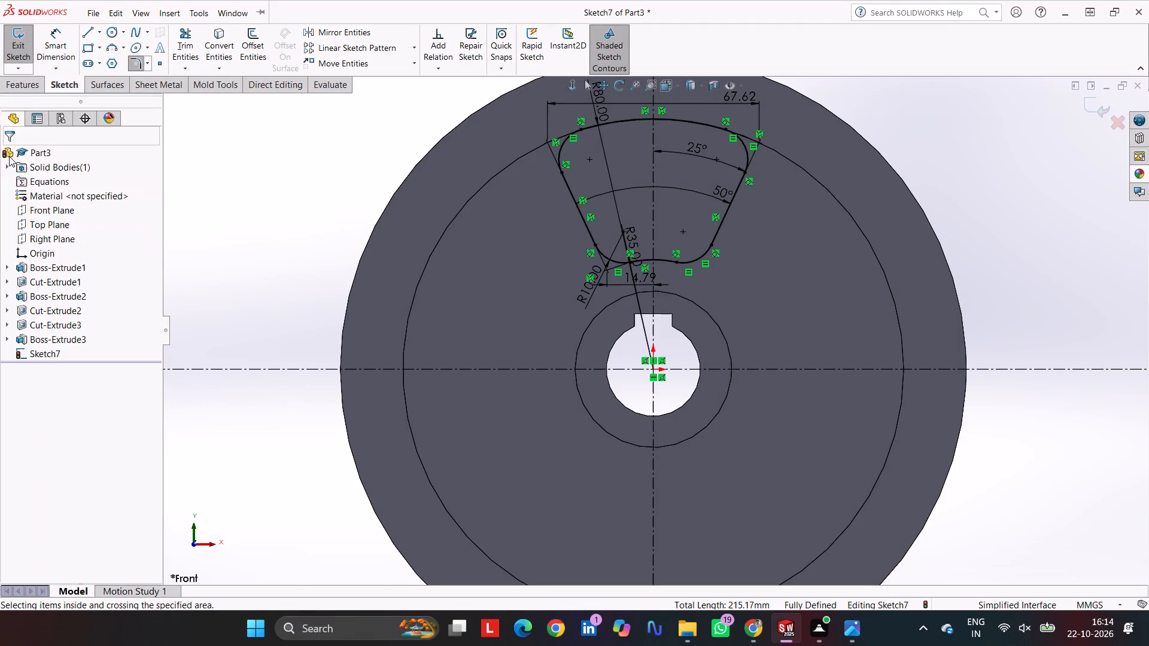
pyautogui.moveTo(498, 111); pyautogui.dragTo(806, 309)
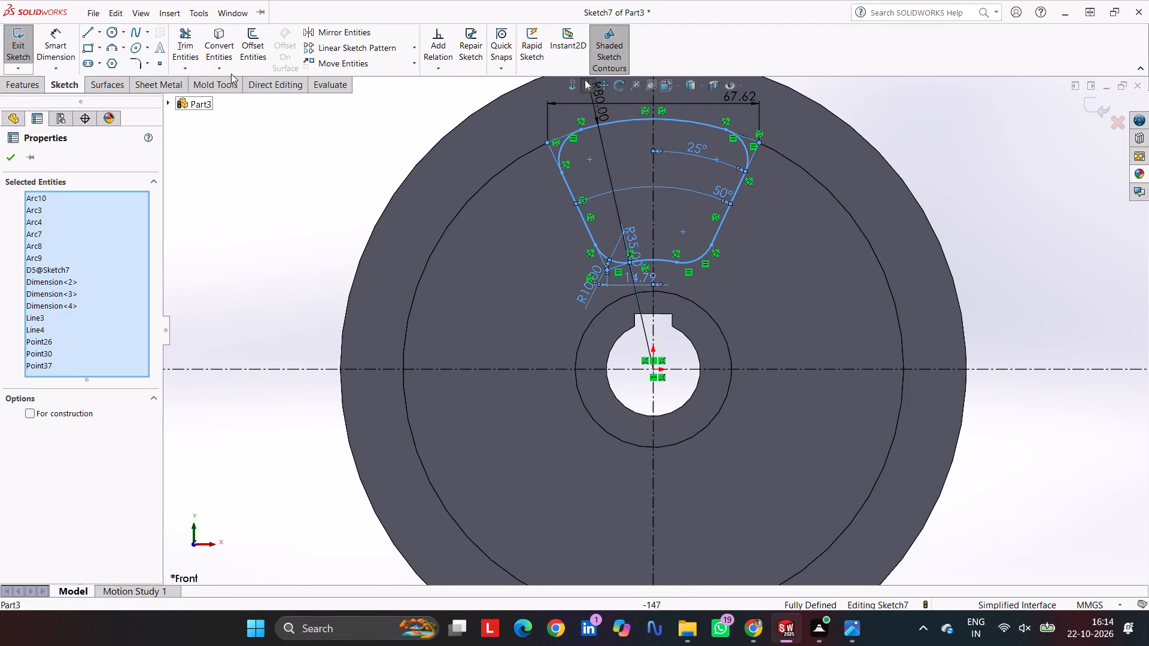
pyautogui.click(417, 51)
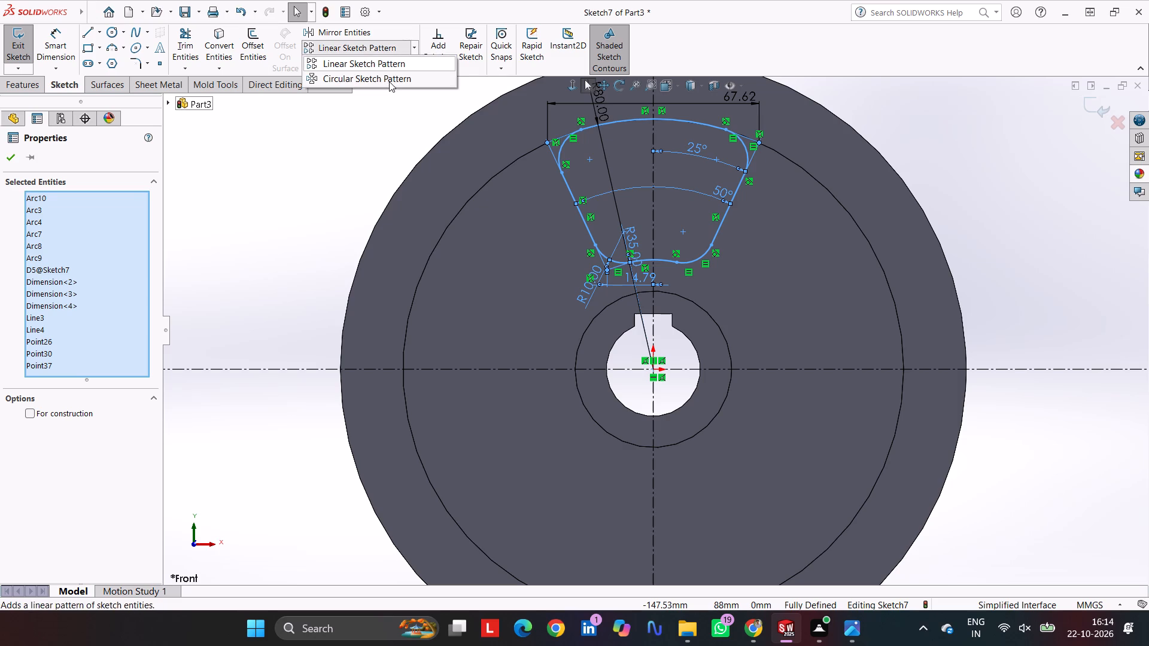
pyautogui.click(384, 78)
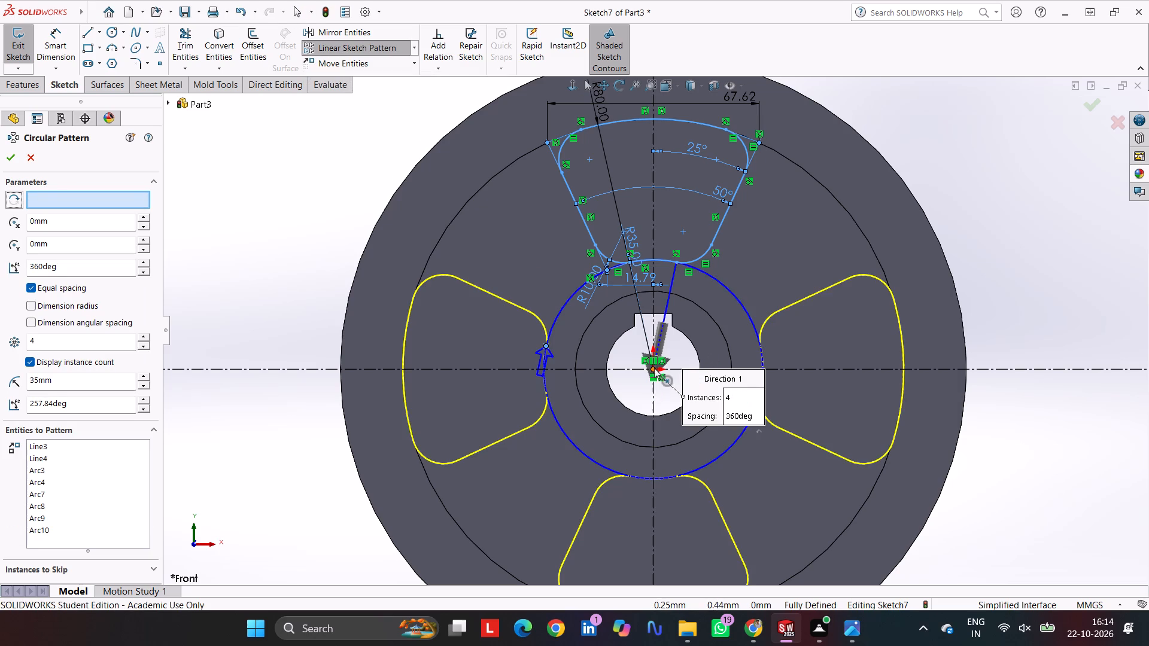
pyautogui.click(653, 368)
pyautogui.moveTo(95, 341); pyautogui.dragTo(93, 341)
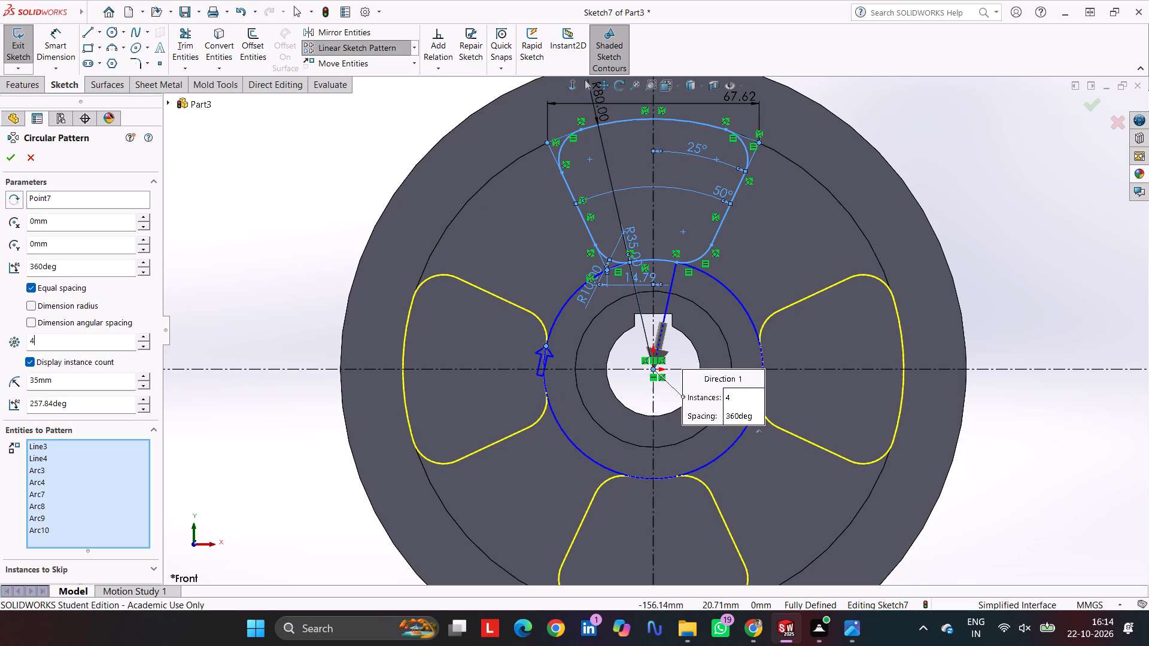
pyautogui.moveTo(93, 341); pyautogui.dragTo(20, 356)
pyautogui.press('6')
pyautogui.press('Return')
pyautogui.press('Return')
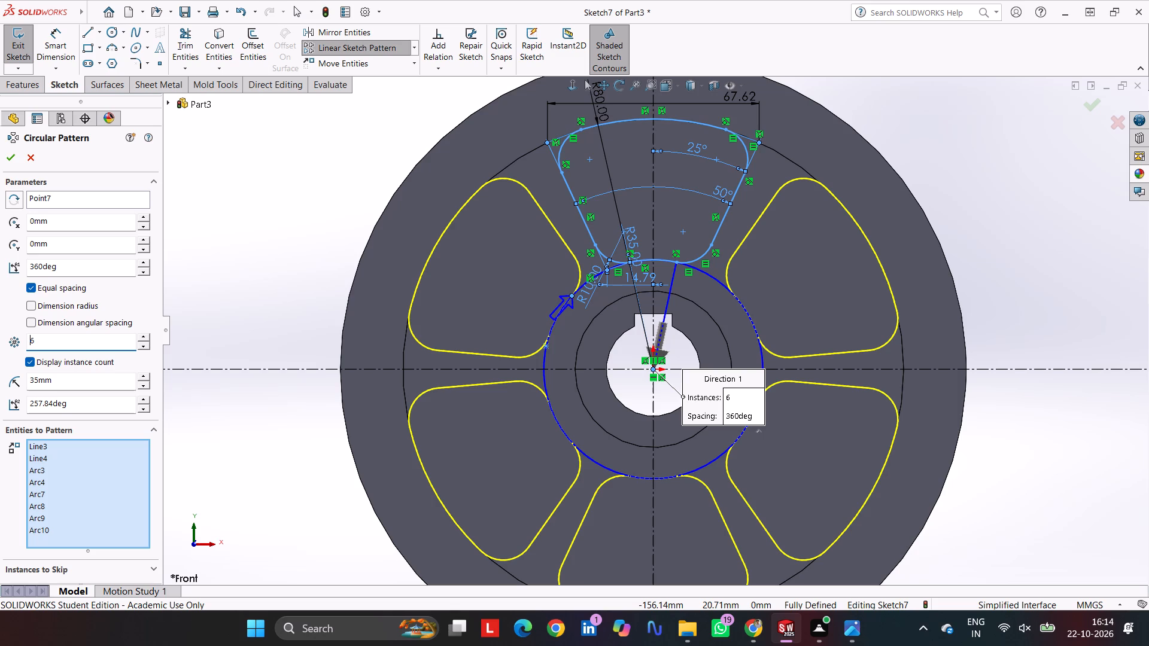
pyautogui.press('Return')
pyautogui.press('Return')
pyautogui.click(13, 157)
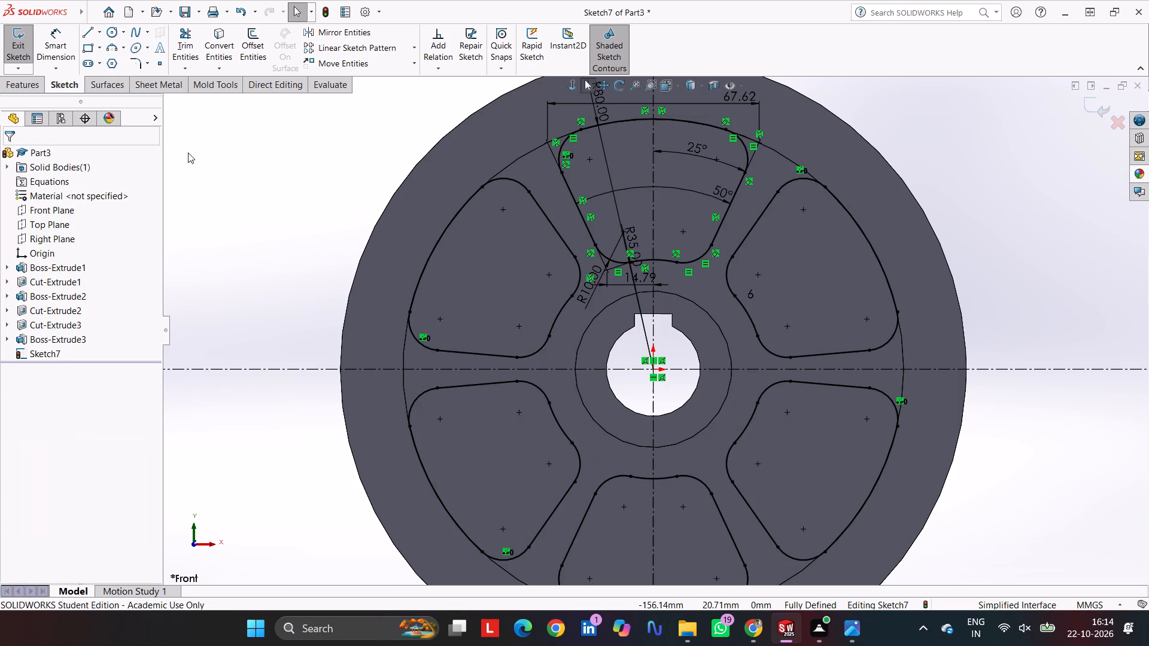
# Extrude-cut the six wedge profiles through the wheel's web, Mid Plane with a 20 mm depth.
pyautogui.click(34, 81)
pyautogui.click(210, 40)
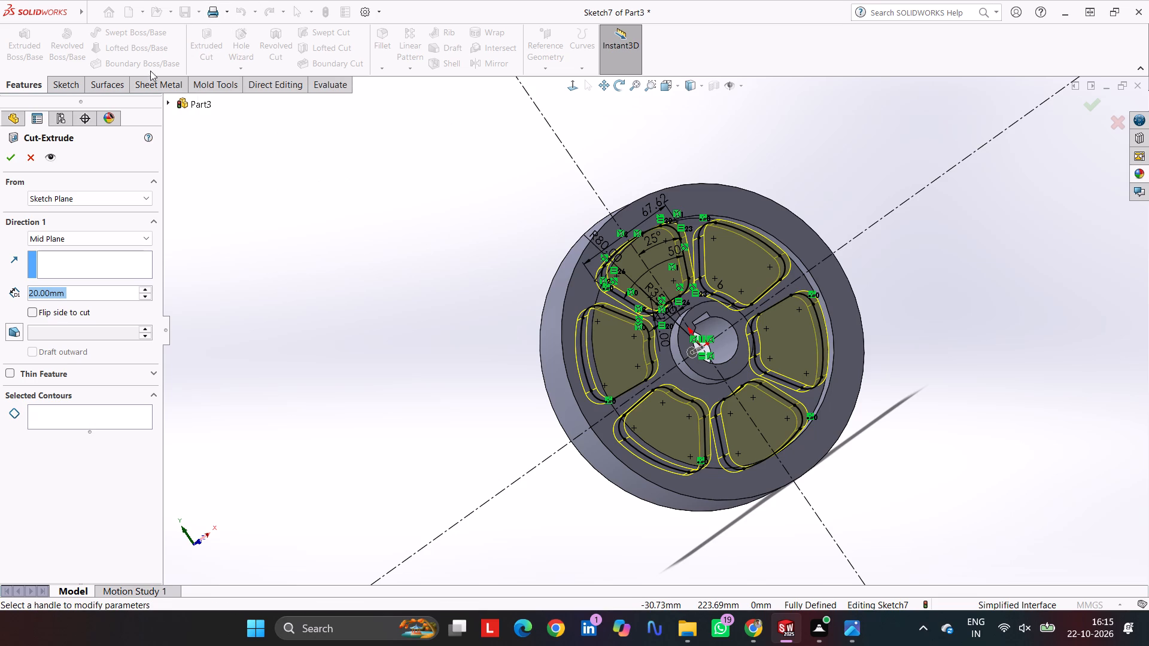
pyautogui.click(10, 158)
pyautogui.click(421, 199)
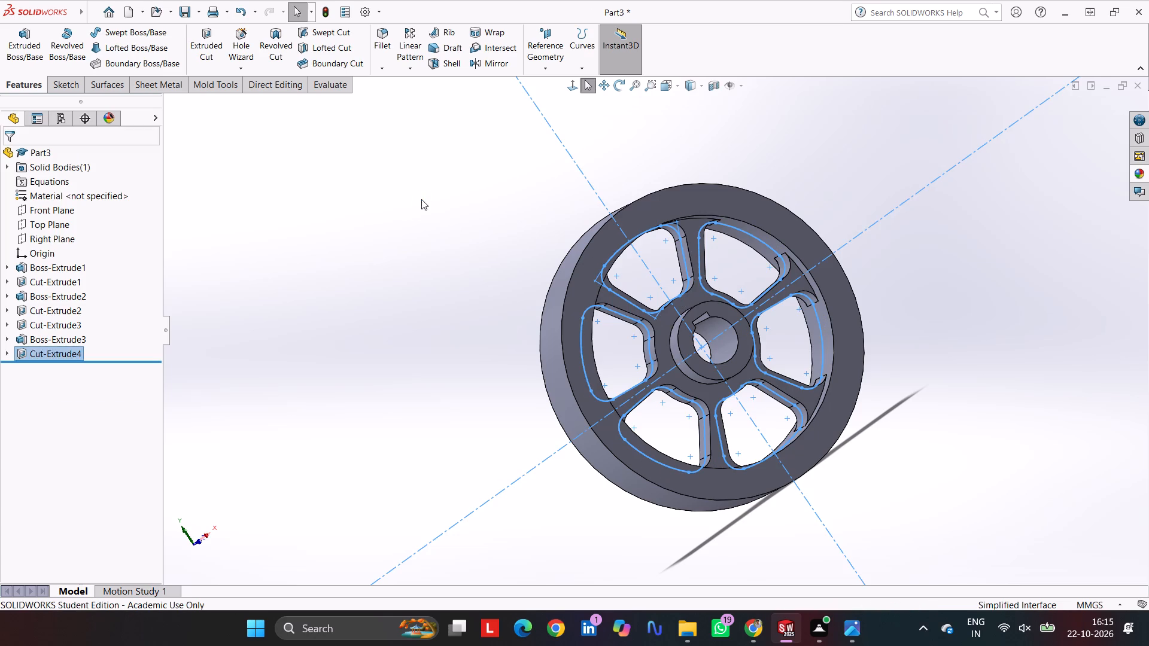
# Apply an orange appearance to the whole wheel body and show it in isometric view.
pyautogui.moveTo(462, 274); pyautogui.dragTo(482, 246, button='middle')
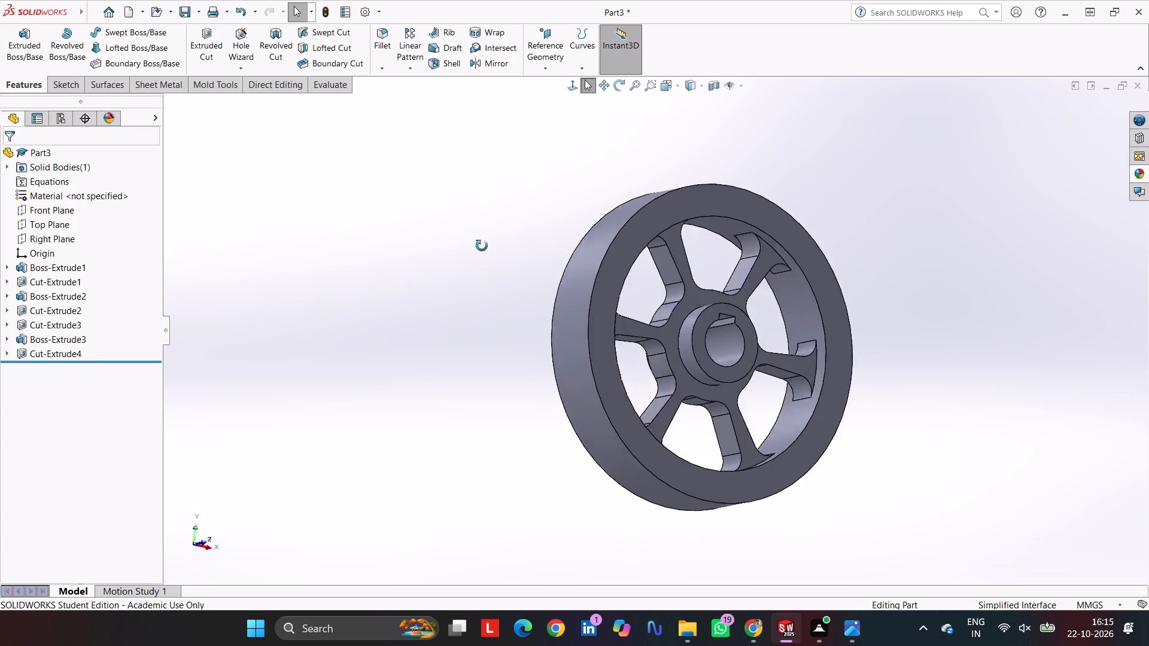
pyautogui.moveTo(482, 246); pyautogui.dragTo(448, 305, button='middle')
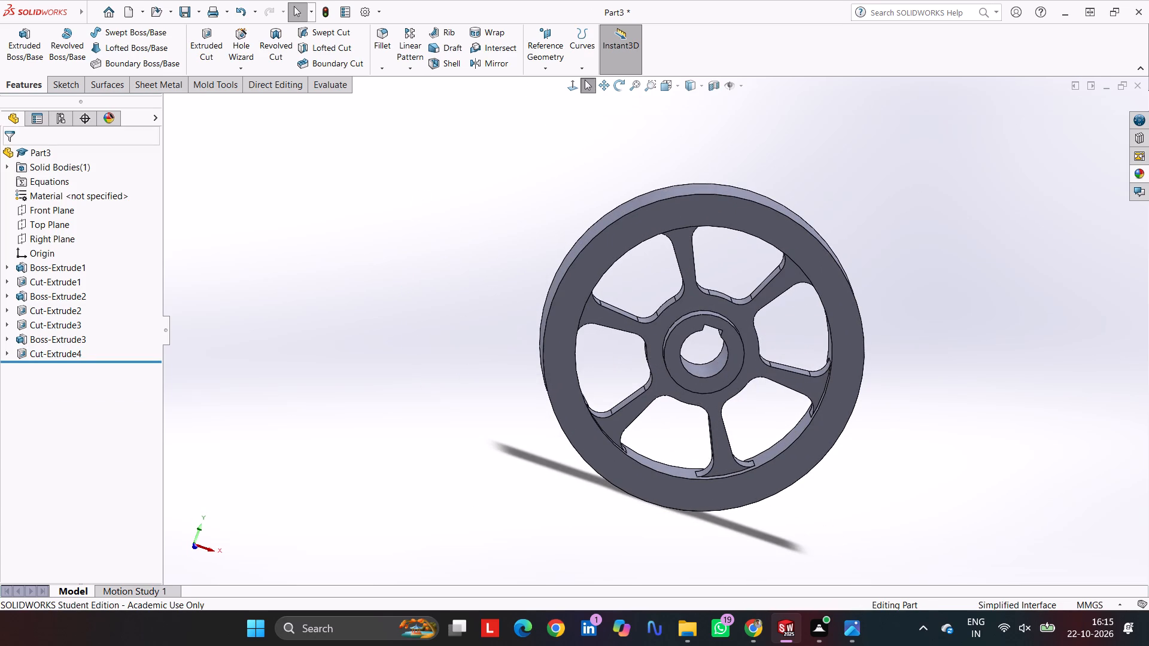
pyautogui.click(1133, 173)
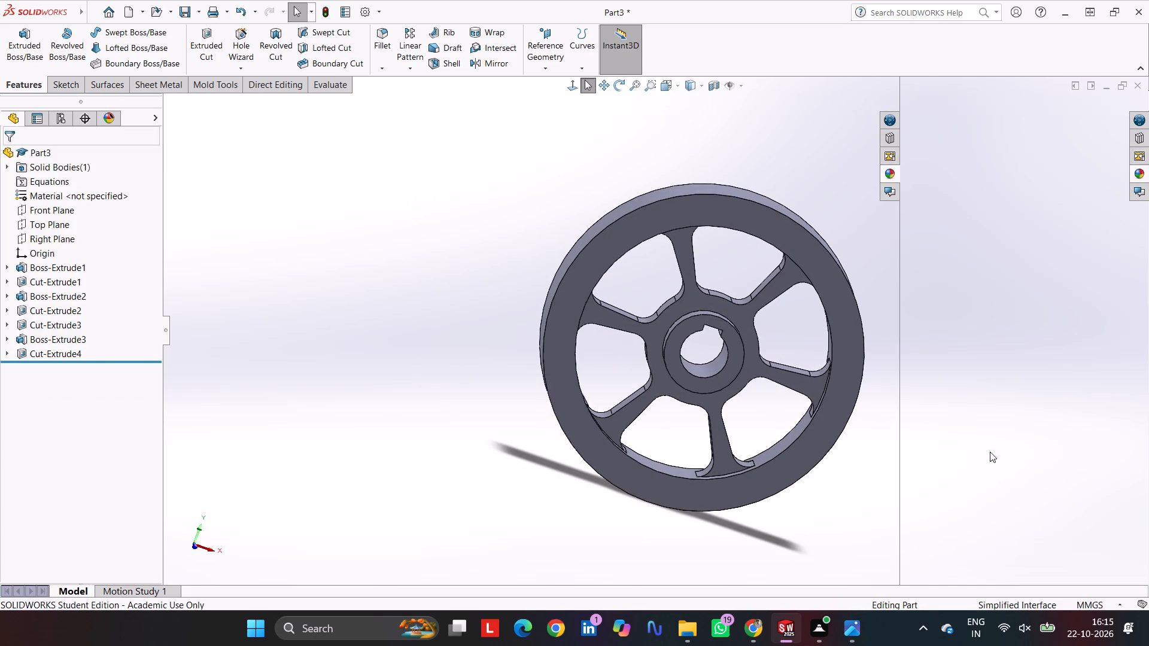
pyautogui.moveTo(962, 458); pyautogui.dragTo(848, 395)
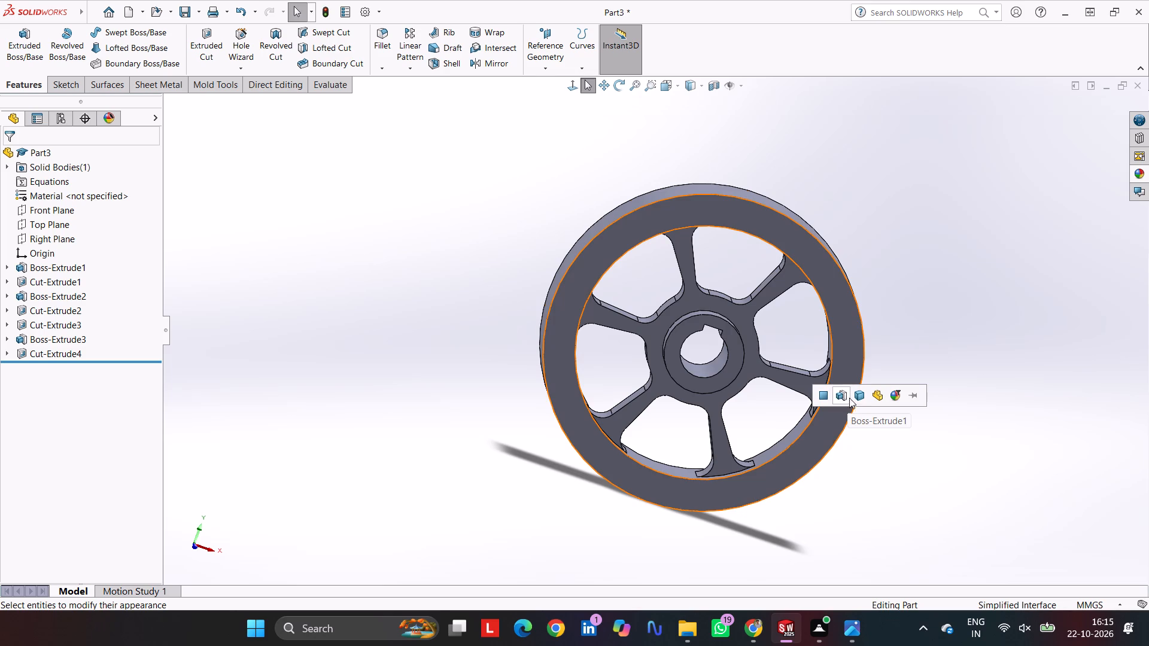
pyautogui.click(859, 394)
pyautogui.click(967, 223)
pyautogui.moveTo(965, 222); pyautogui.dragTo(849, 202, button='middle')
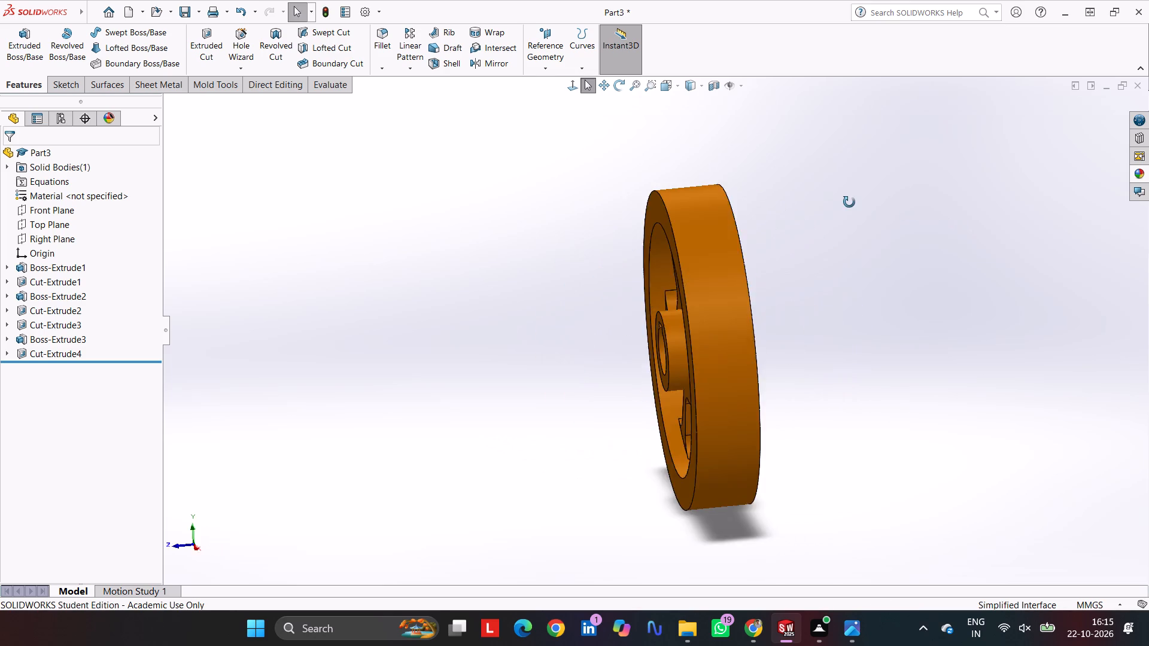
pyautogui.moveTo(849, 202); pyautogui.dragTo(960, 157, button='middle')
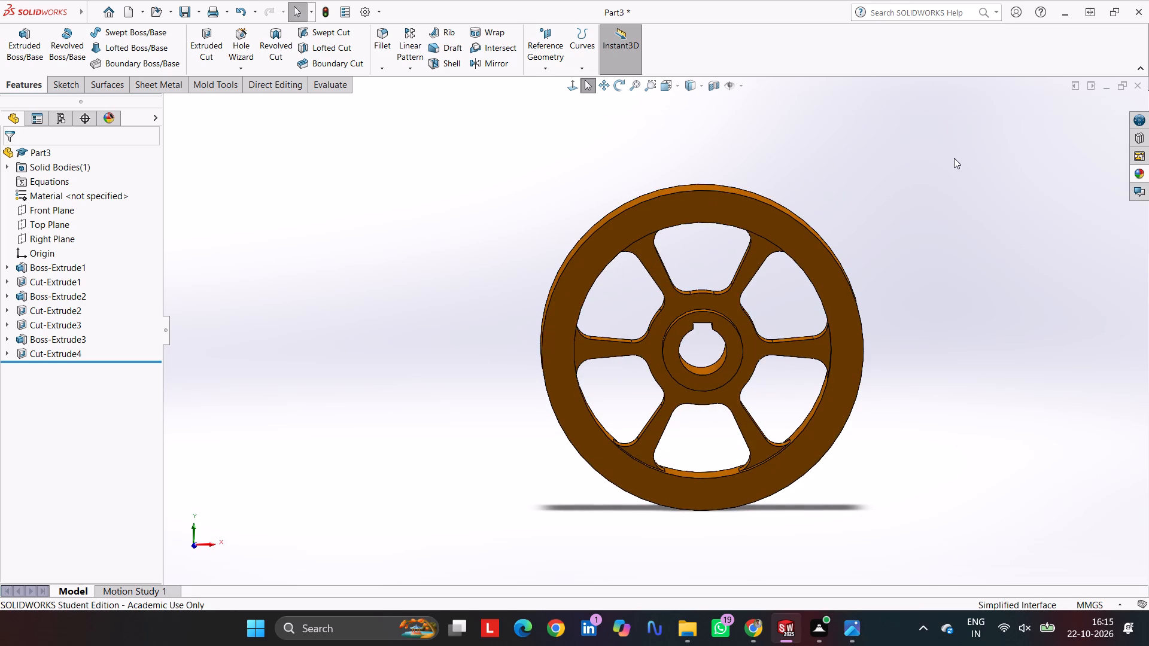
pyautogui.hotkey('ctrl', '7')
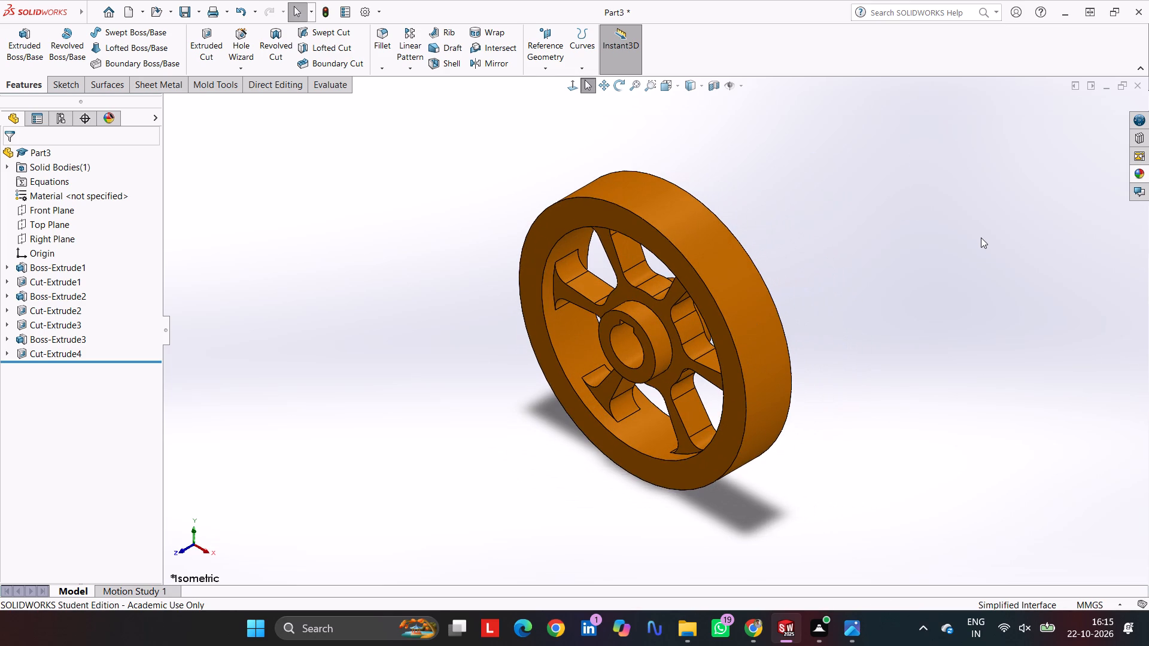
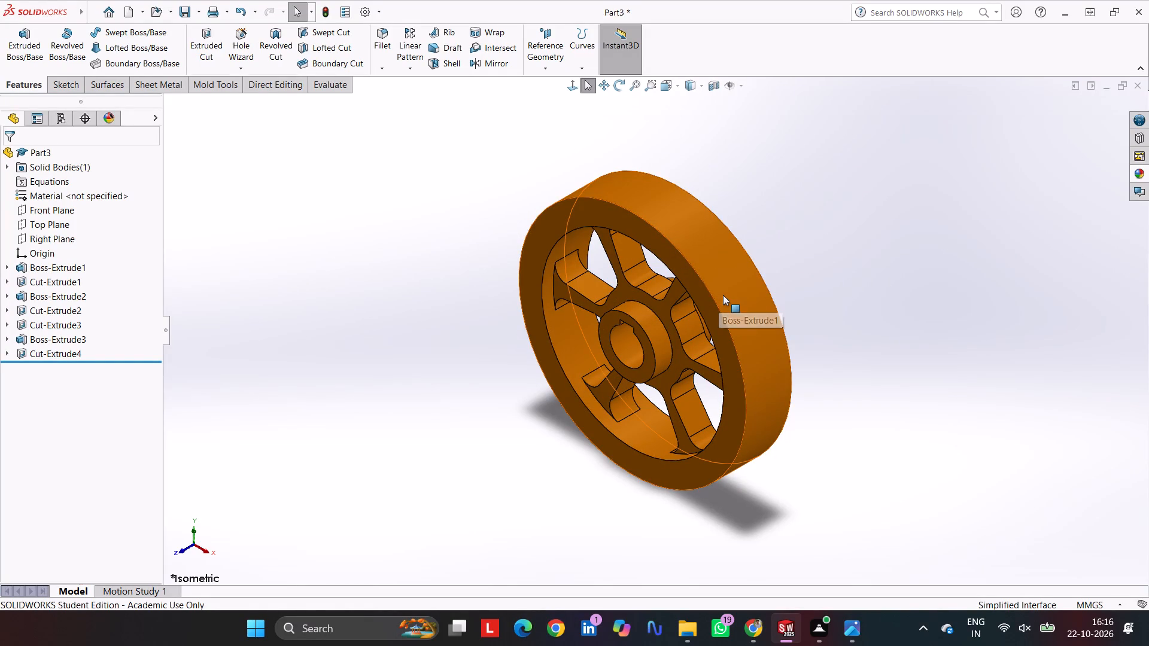
# Save the wheel as Part3 in the BeltChain SolidWorks Assembly folder.
pyautogui.hotkey('ctrl', 's')
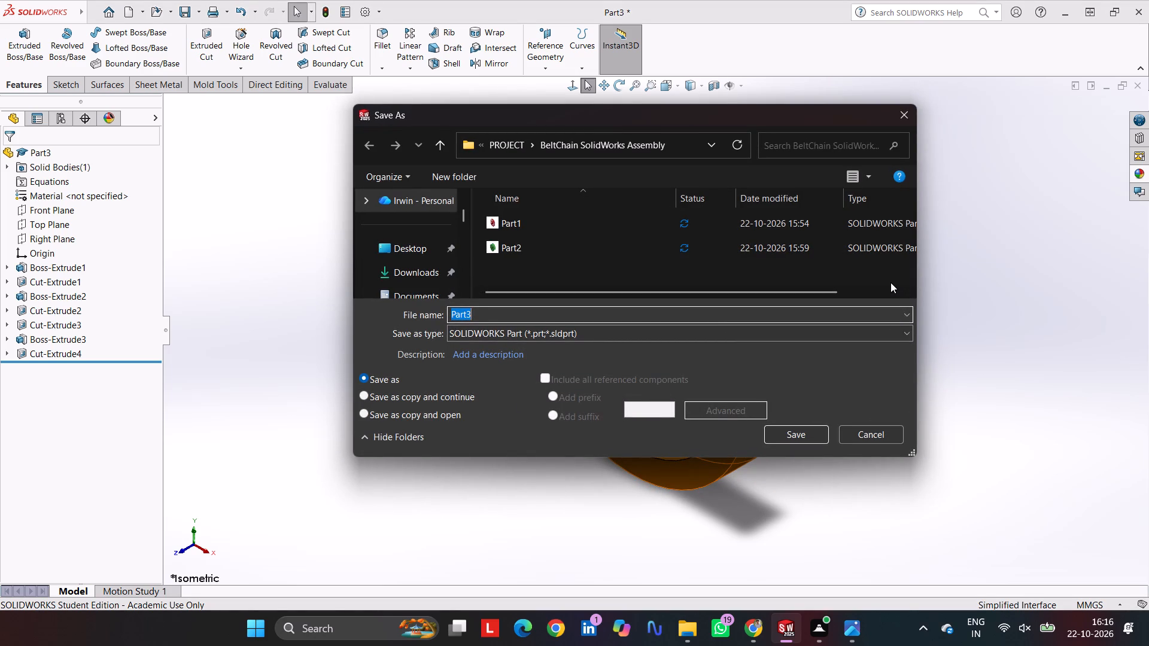
pyautogui.press('Return')
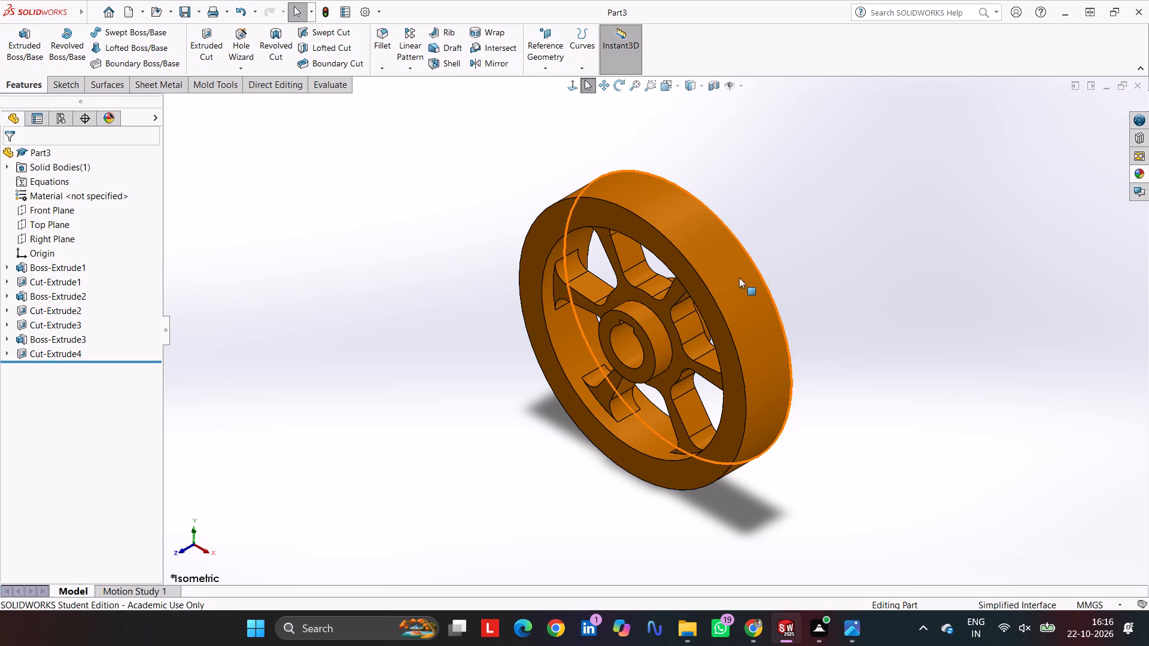
# Print the current wheel view to PDF on A4 landscape paper, naming the file 3 in the BeltChain SolidWorks Assembly folder.
pyautogui.hotkey('ctrl', 'p')
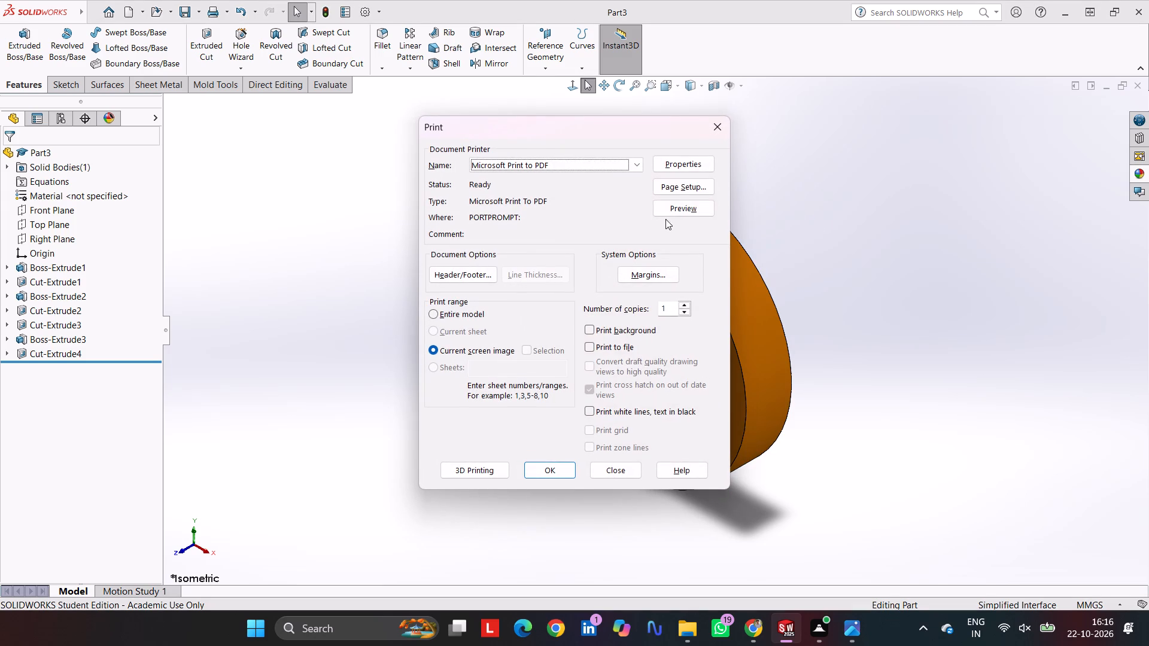
pyautogui.click(696, 193)
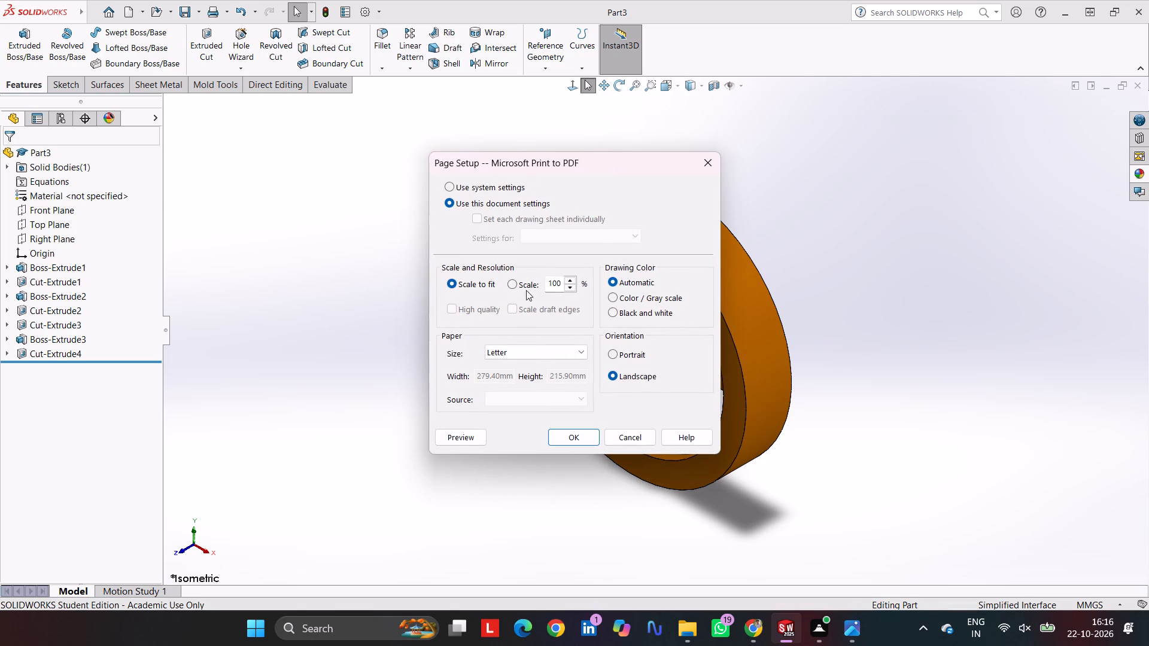
pyautogui.click(529, 348)
pyautogui.scroll(12, 526, 167)
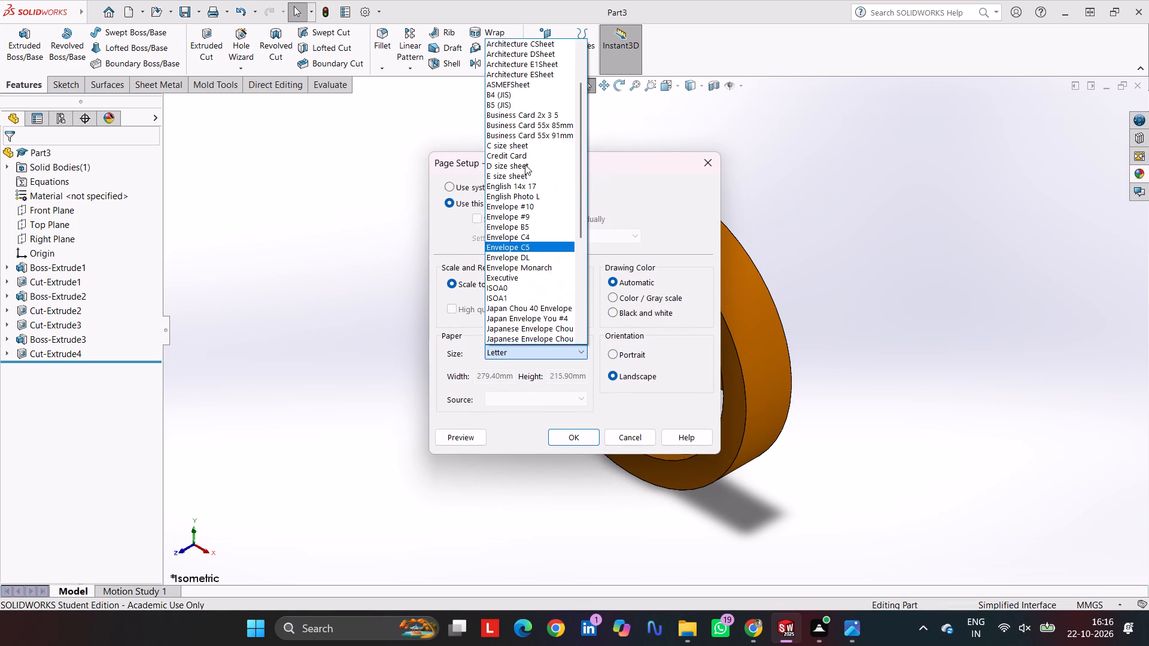
pyautogui.click(518, 62)
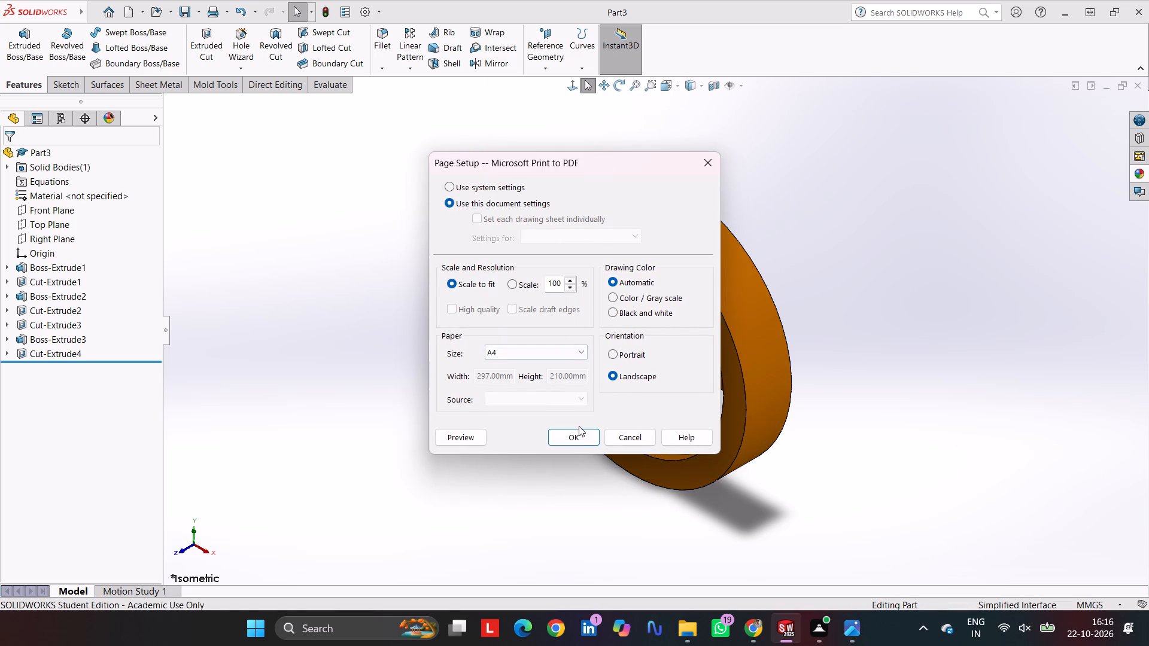
pyautogui.click(561, 436)
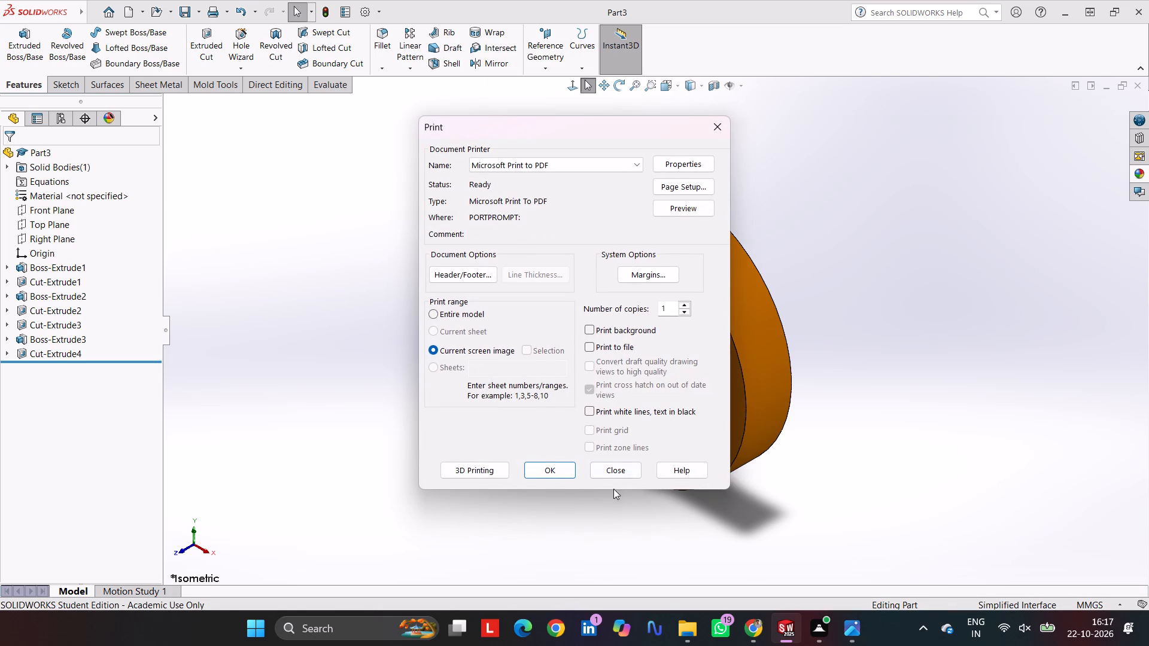
pyautogui.click(558, 474)
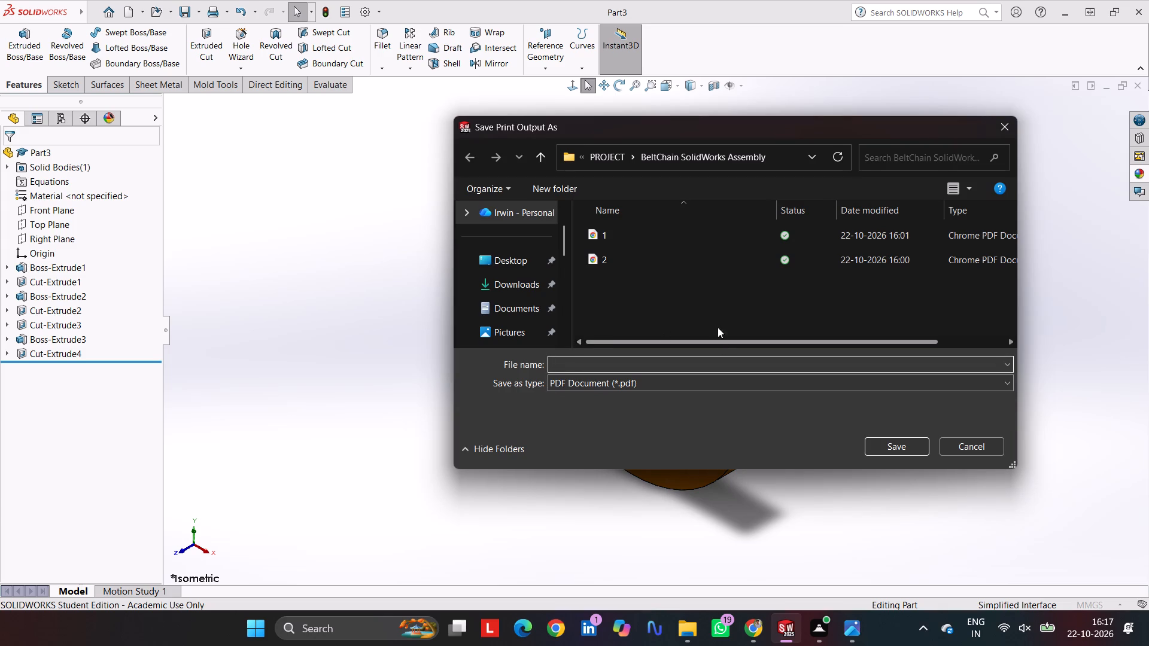
pyautogui.press('3')
pyautogui.press('Return')
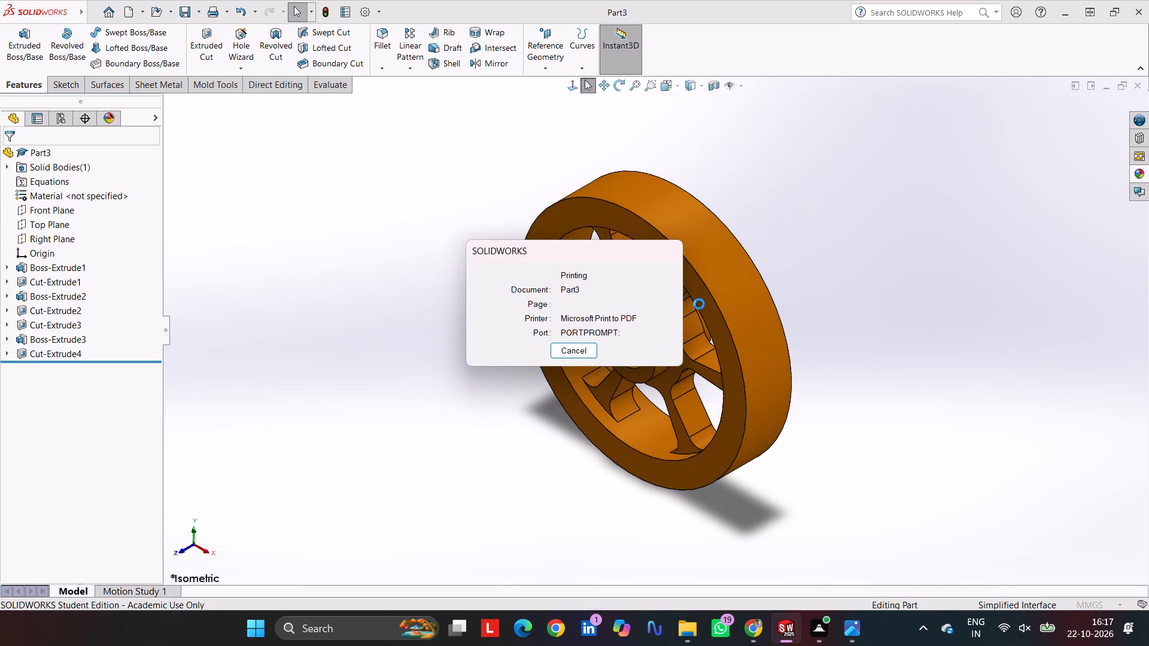
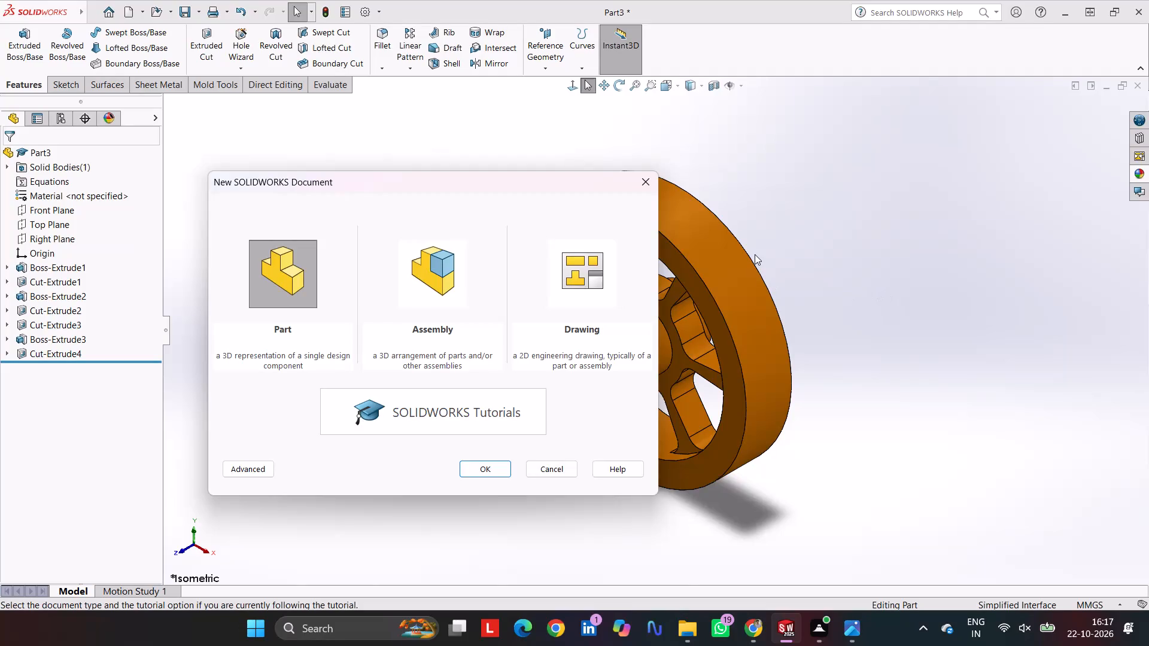
# Create a new part document.
pyautogui.click(502, 464)
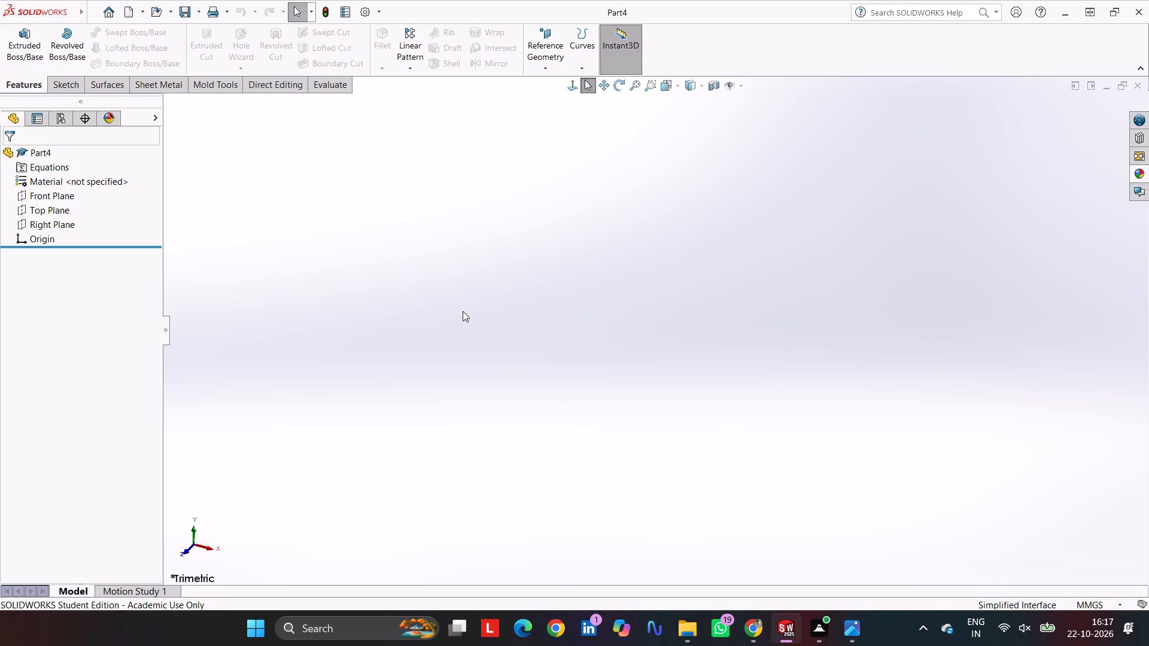
# Start a sketch on the Front Plane and draw infinite horizontal and vertical construction lines through the origin.
pyautogui.click(52, 194)
pyautogui.click(71, 89)
pyautogui.click(19, 31)
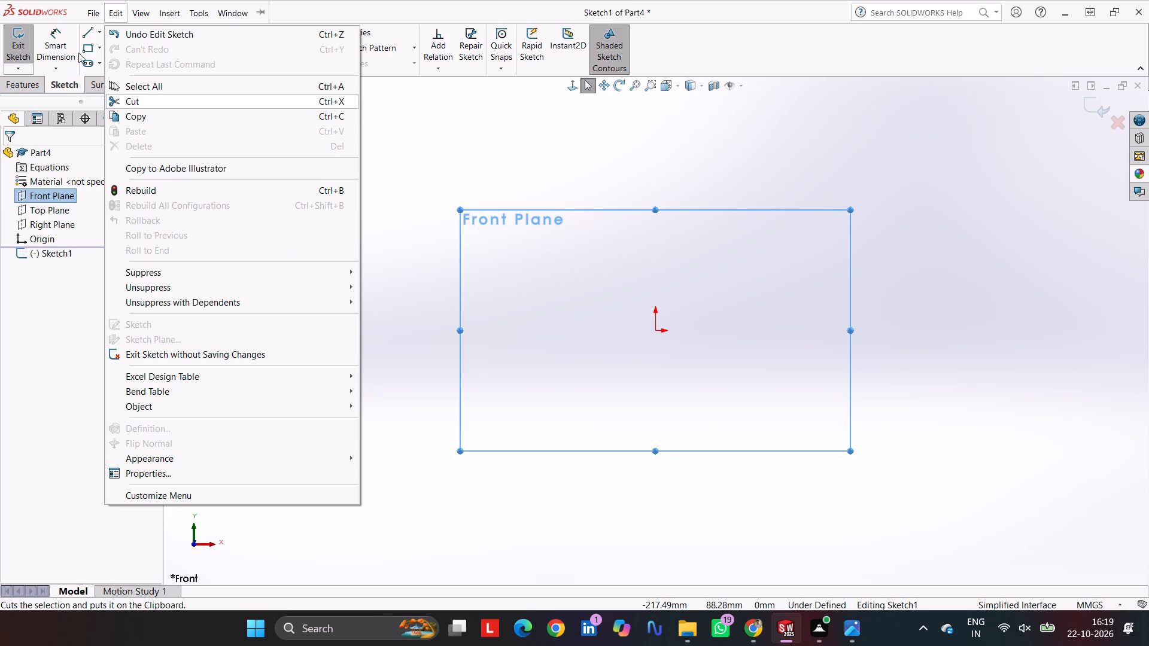
pyautogui.click(75, 35)
pyautogui.click(86, 29)
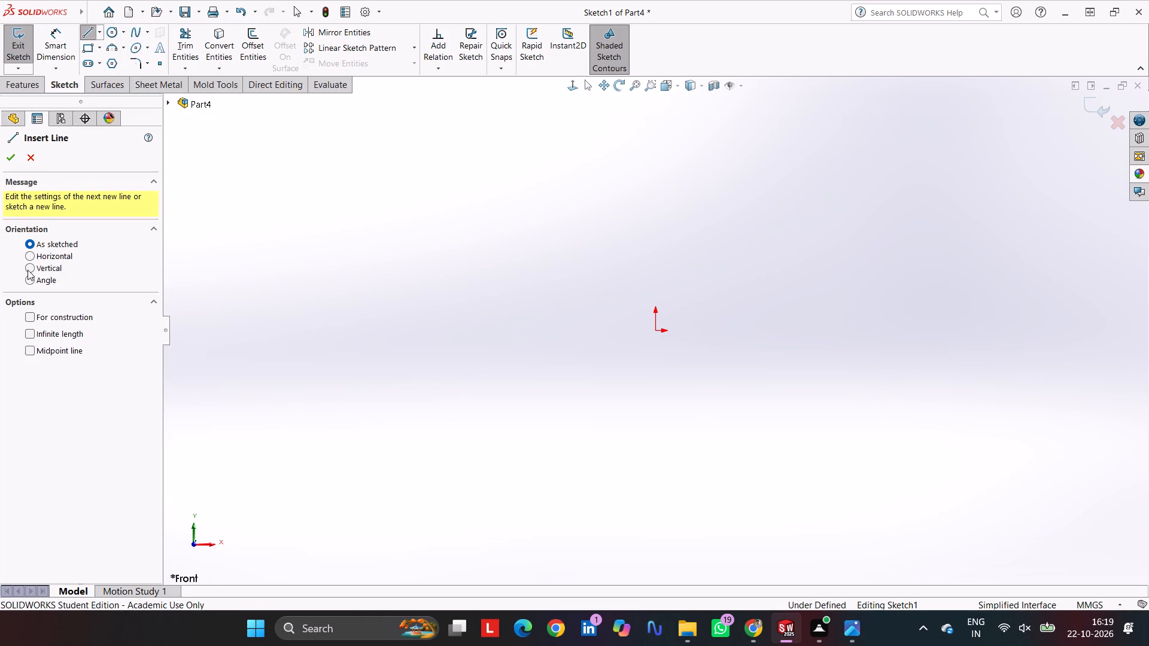
pyautogui.click(41, 251)
pyautogui.click(56, 321)
pyautogui.click(56, 336)
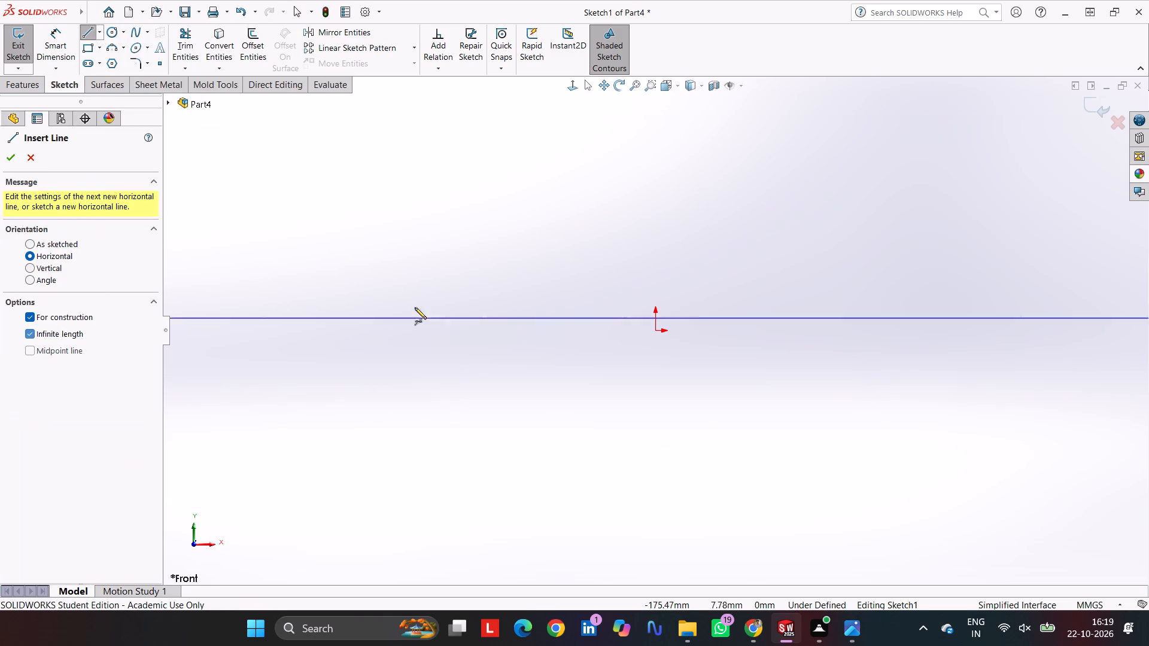
pyautogui.click(656, 331)
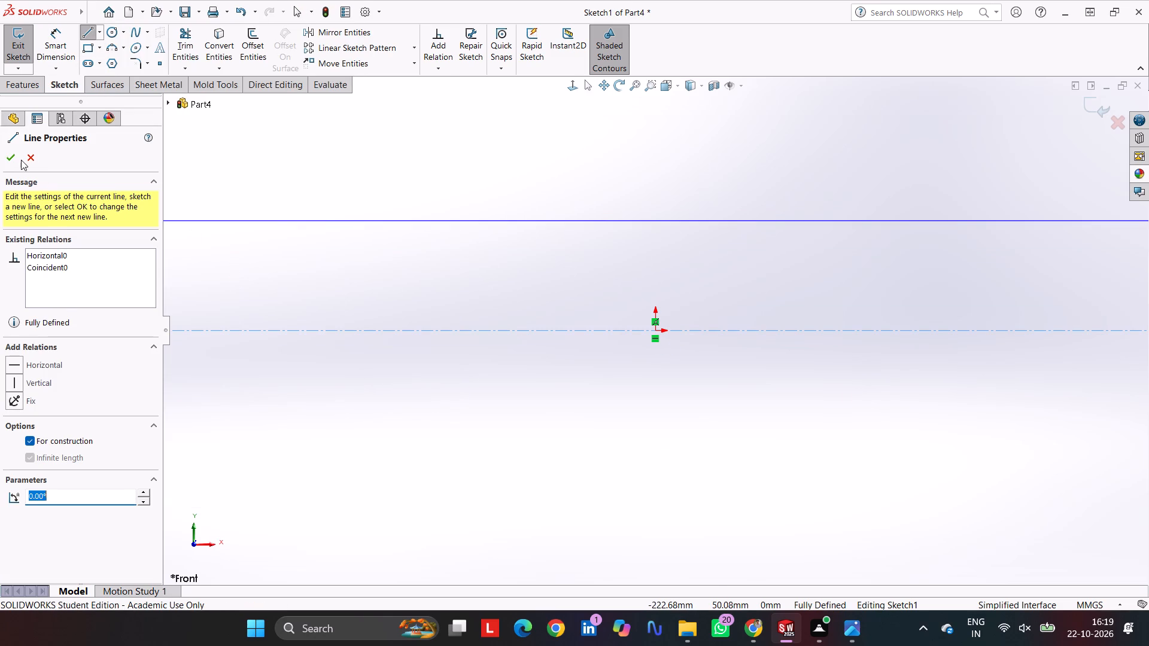
pyautogui.click(15, 160)
pyautogui.click(57, 270)
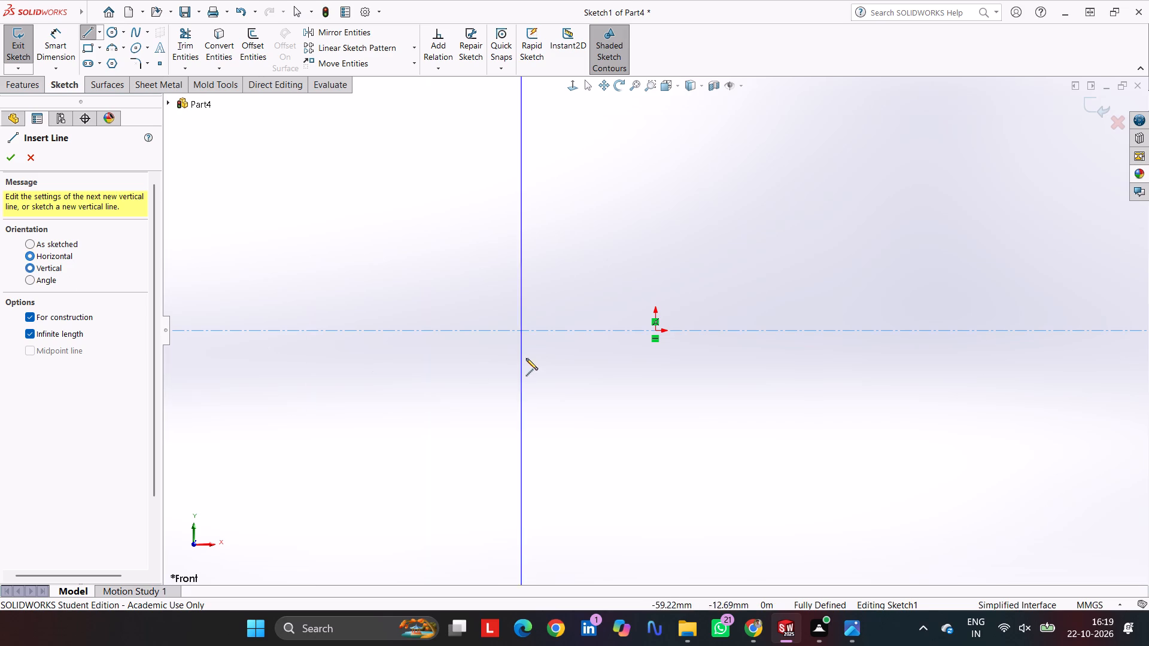
pyautogui.click(657, 332)
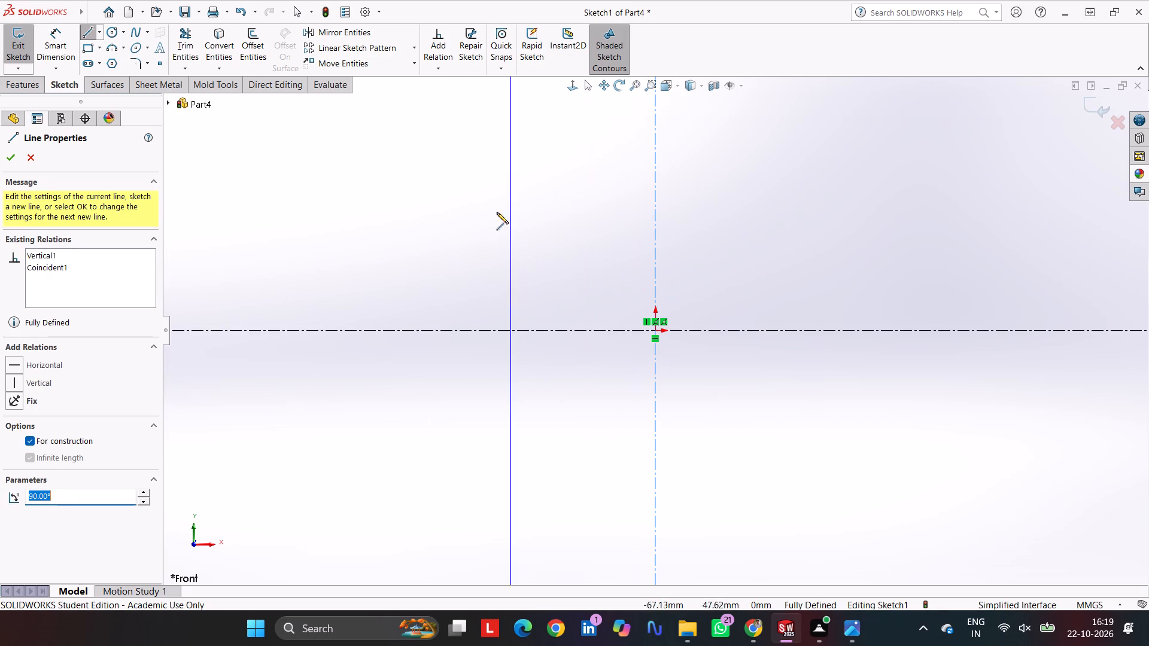
pyautogui.click(13, 154)
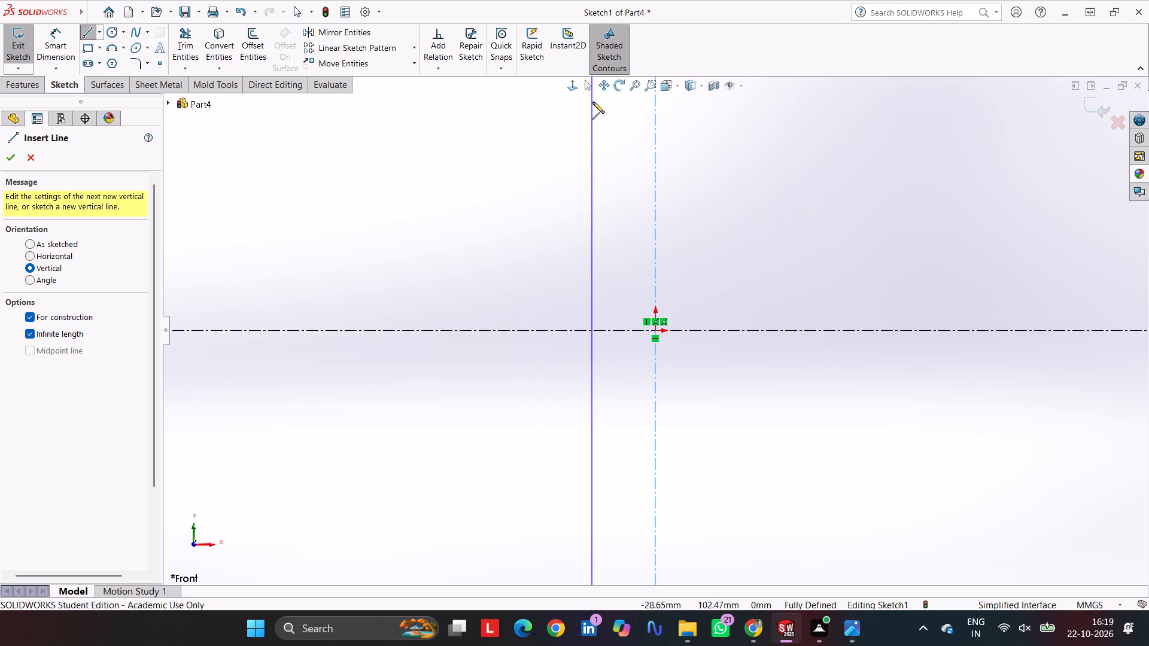
pyautogui.click(15, 159)
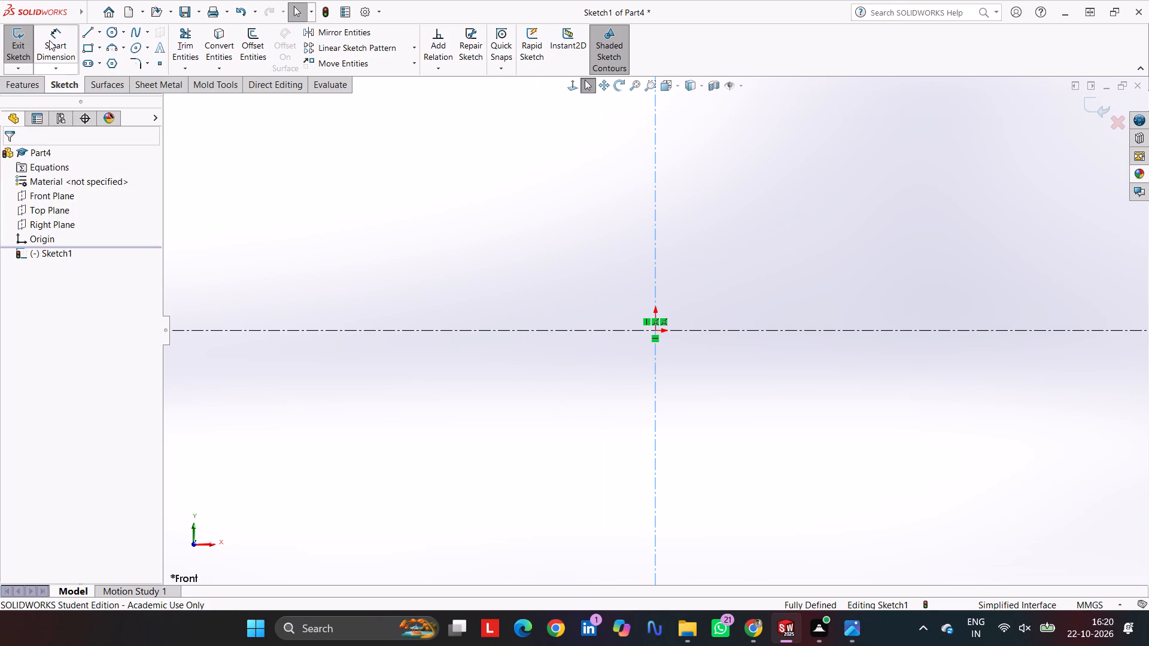
# Sketch a profile from the origin: about 84 mm up, 143 mm across, a short drop, a 158 mm radius tangent arc, and a bottom line.
pyautogui.click(89, 32)
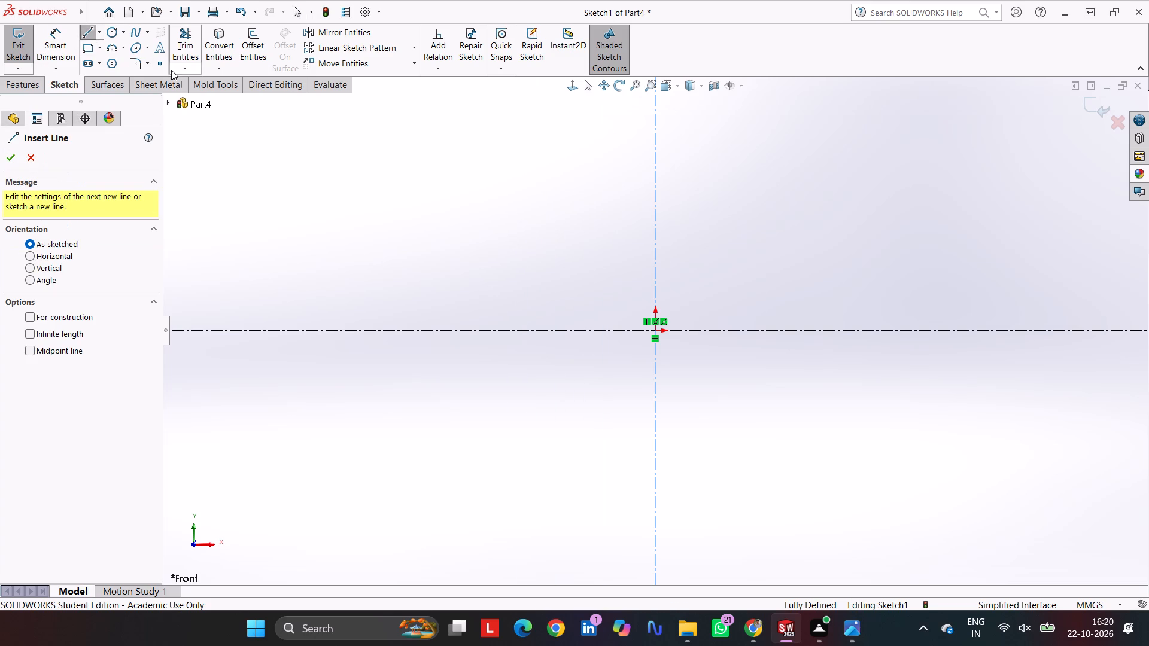
pyautogui.click(655, 331)
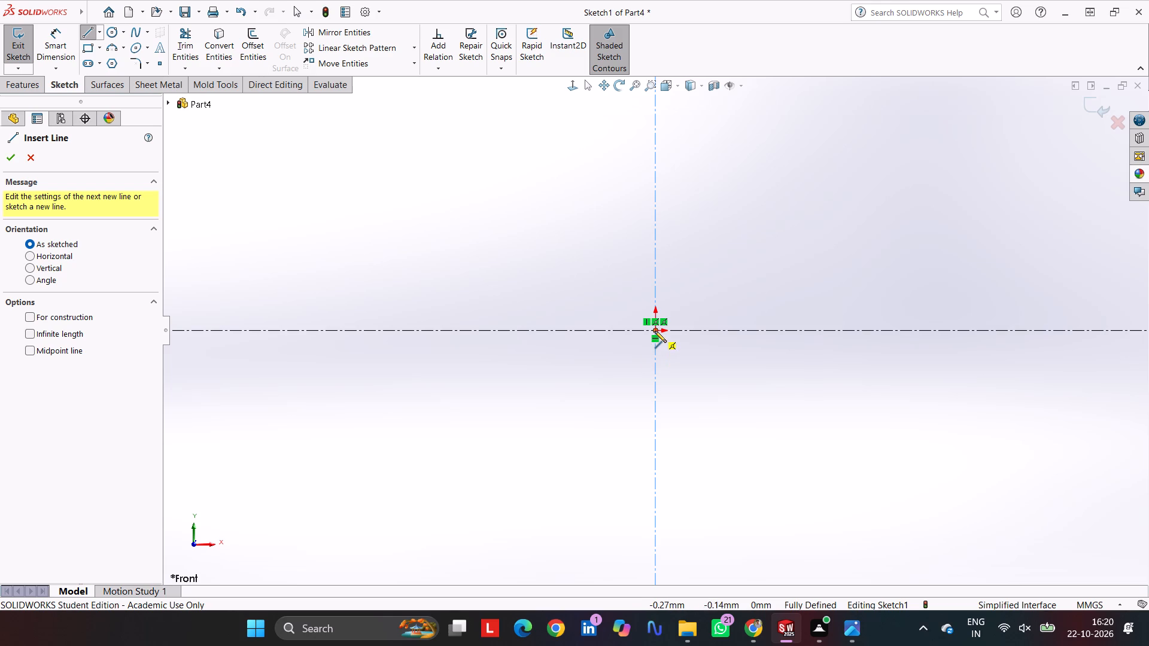
pyautogui.click(653, 145)
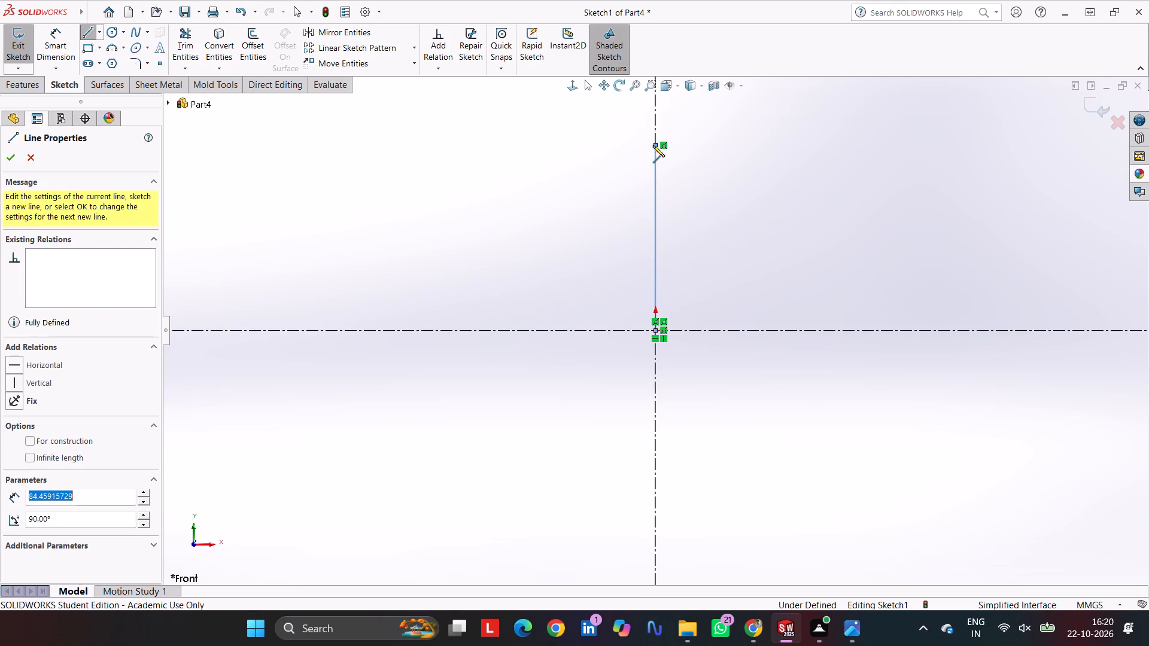
pyautogui.click(968, 144)
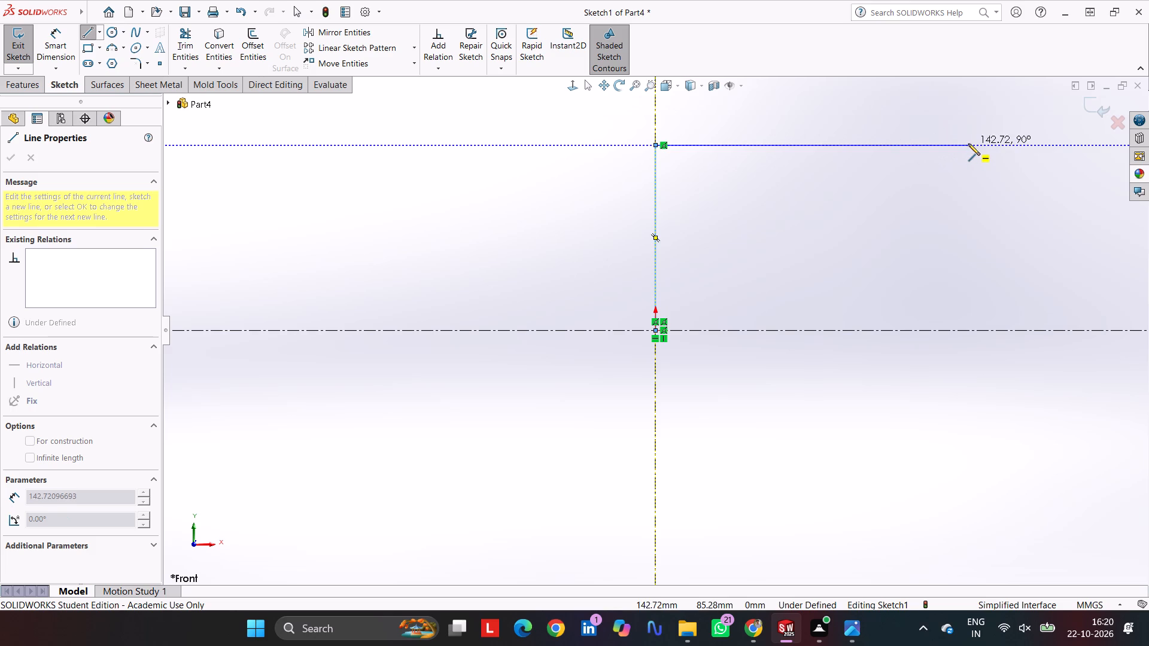
pyautogui.click(966, 217)
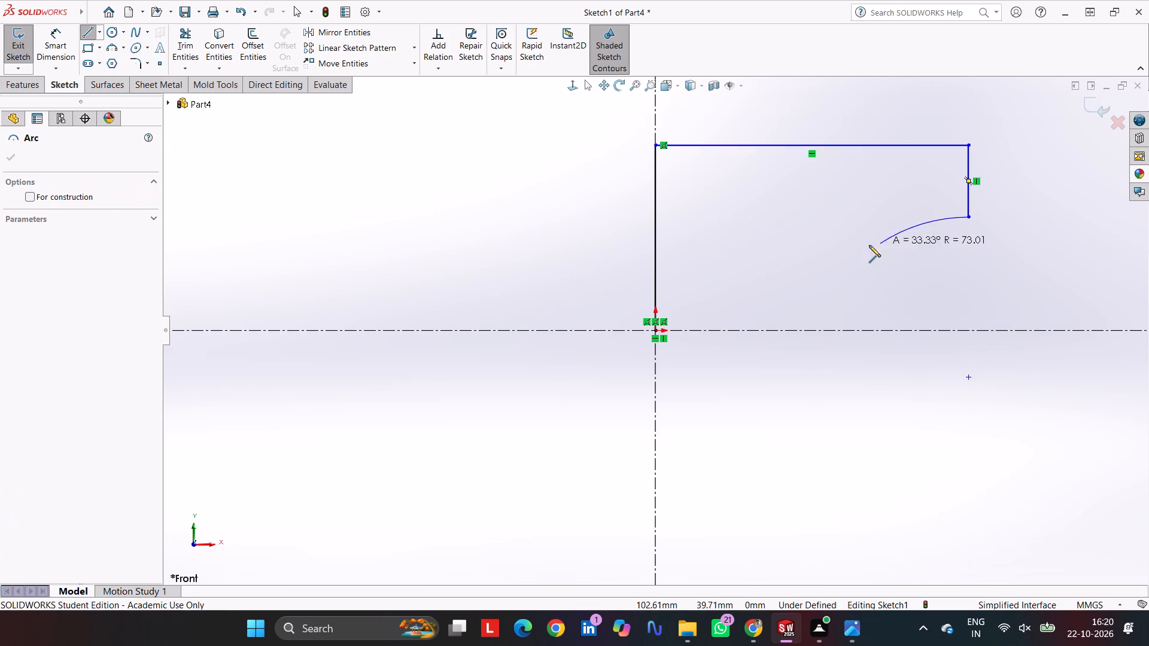
pyautogui.click(712, 329)
pyautogui.click(651, 329)
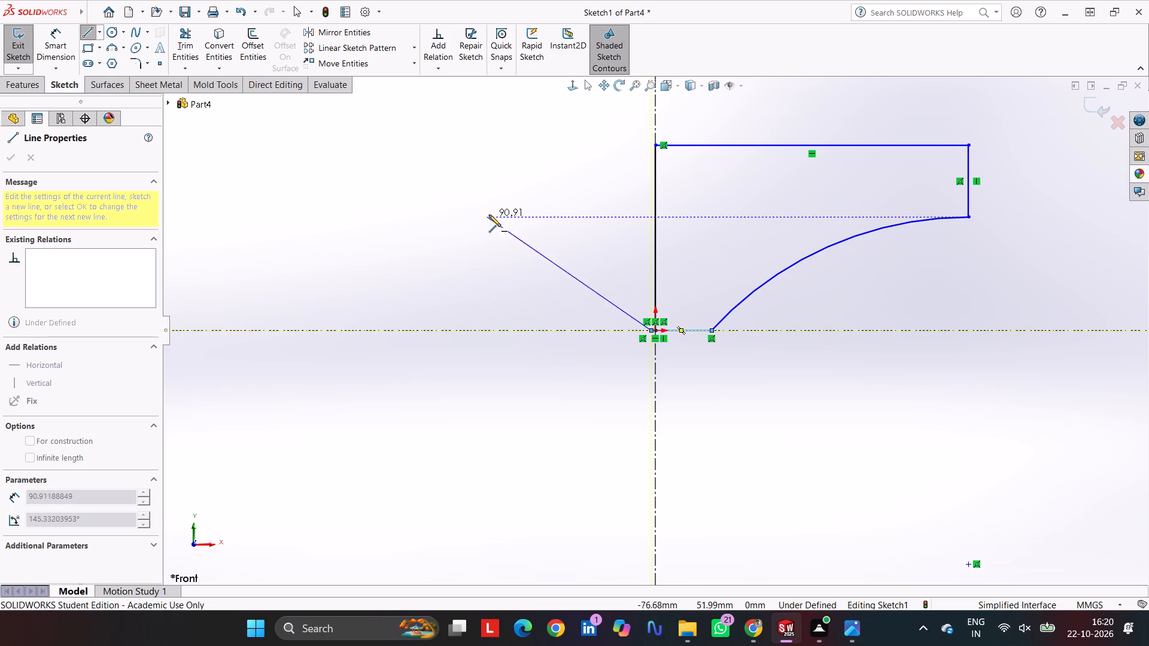
pyautogui.press('Escape')
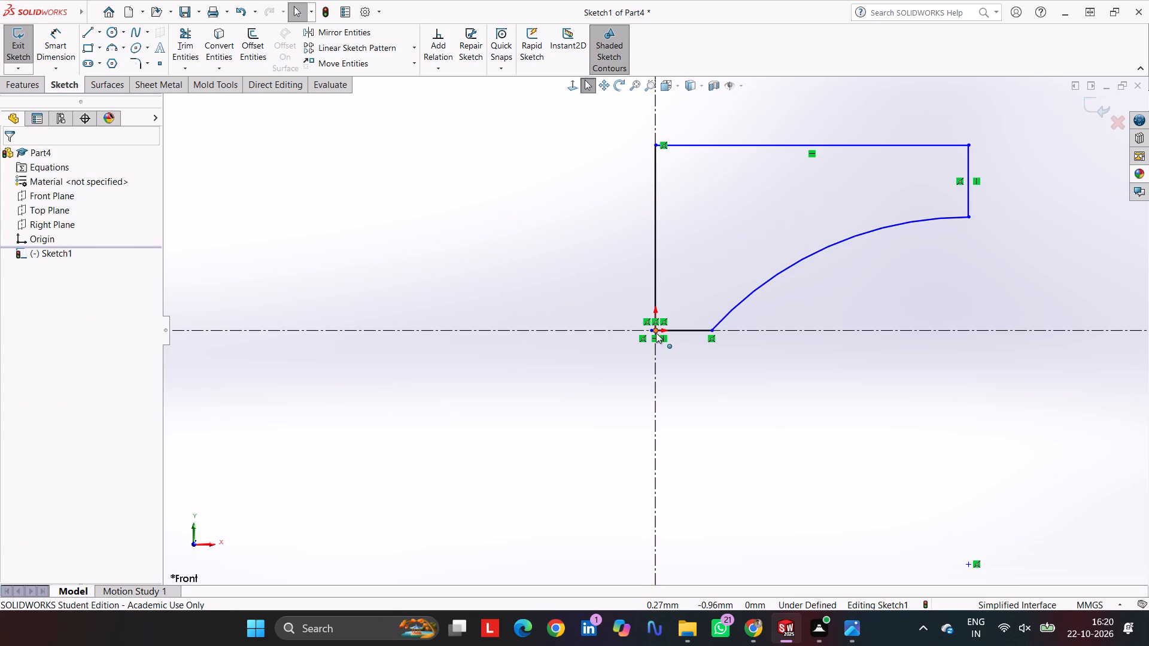
# Replace the profile's bottom line with a horizontal line about 26 mm long from the origin to the arc's lower end.
pyautogui.scroll(-13, 656, 333)
pyautogui.press('Escape')
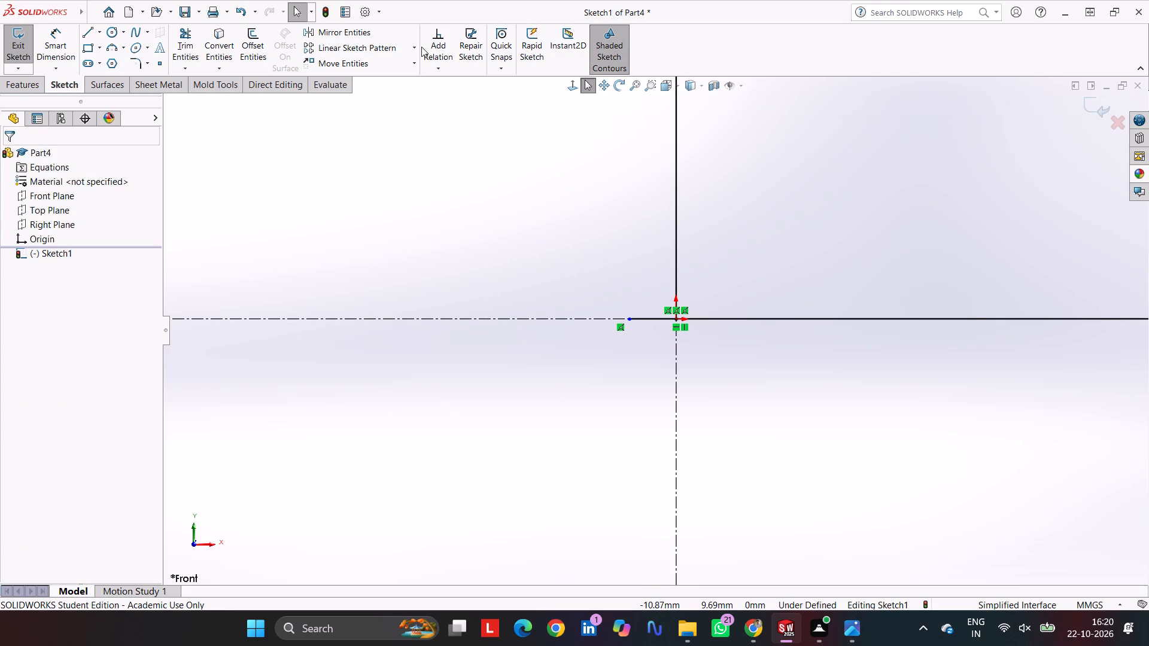
pyautogui.press('Escape')
pyautogui.click(723, 318)
pyautogui.press('Delete')
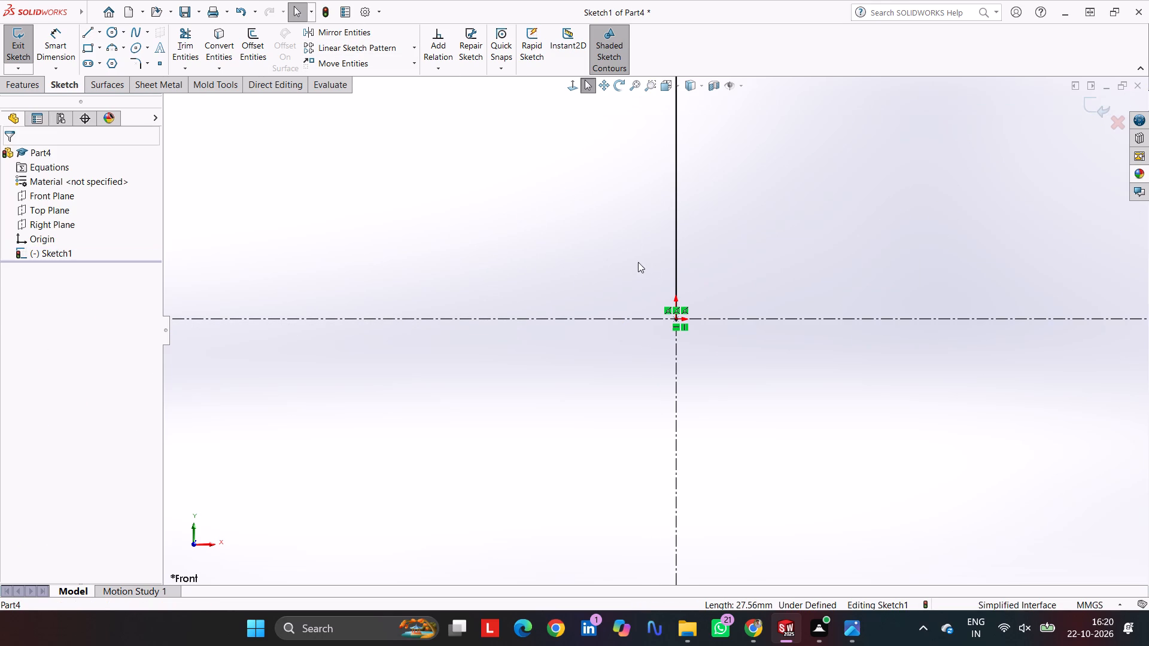
pyautogui.click(84, 30)
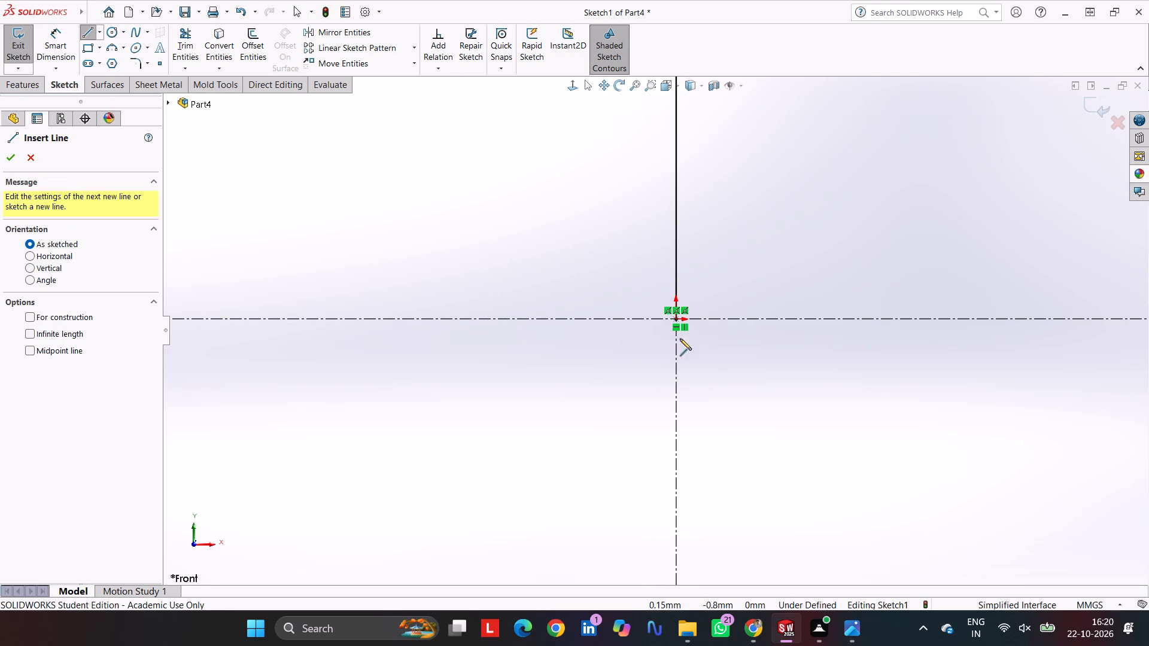
pyautogui.click(677, 321)
pyautogui.scroll(4, 1023, 328)
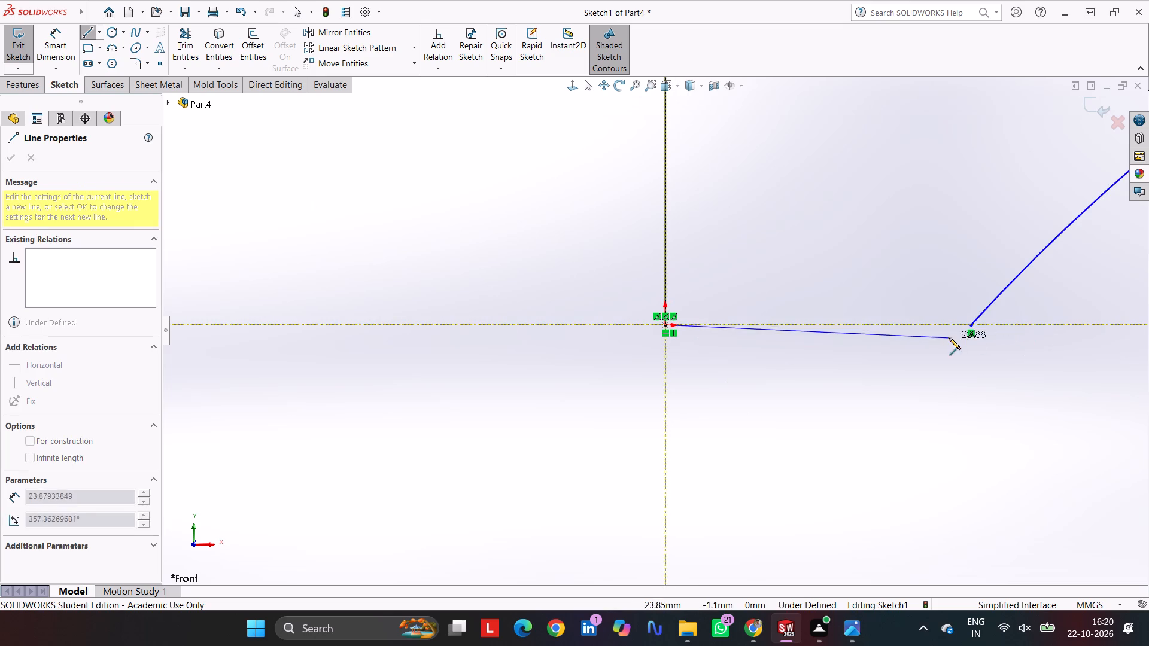
pyautogui.click(973, 325)
pyautogui.scroll(6, 762, 300)
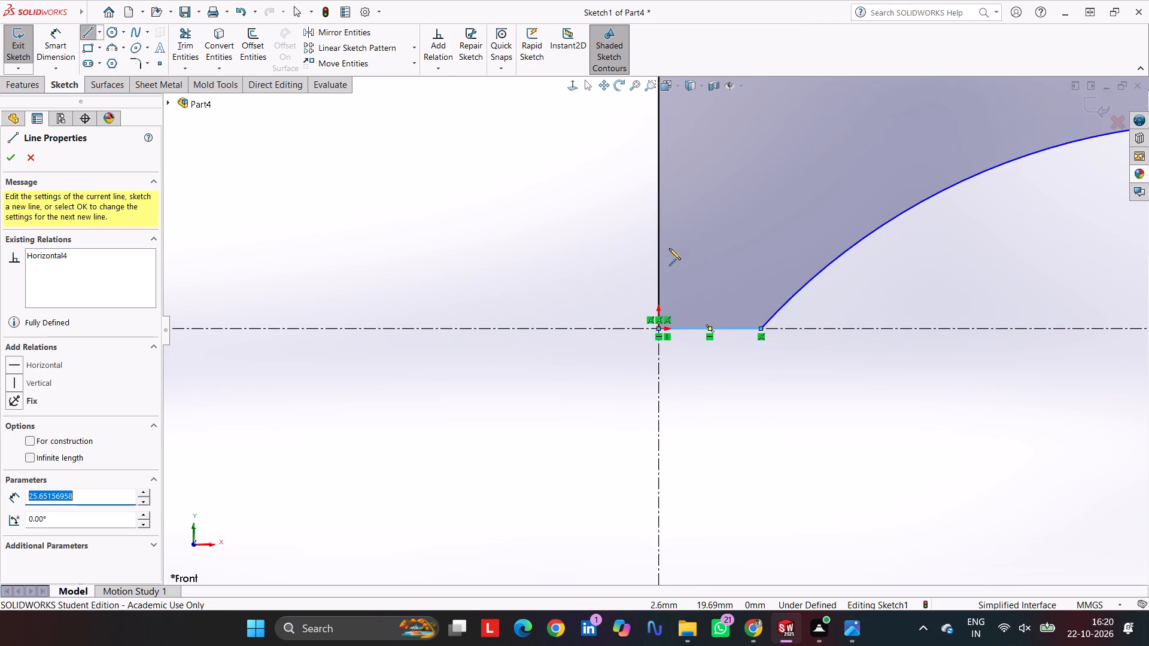
# Dimension the profile's long vertical edge on the centreline to 250 mm and its top edge to 500 mm.
pyautogui.scroll(4, 669, 248)
pyautogui.scroll(1, 743, 160)
pyautogui.click(56, 39)
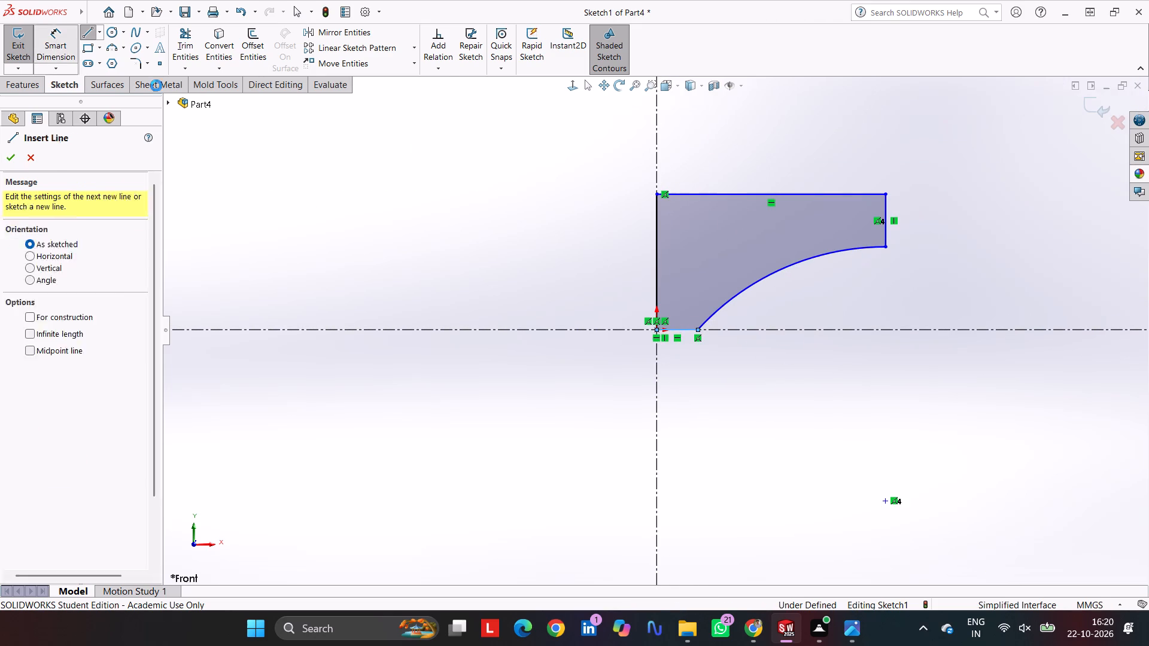
pyautogui.click(658, 240)
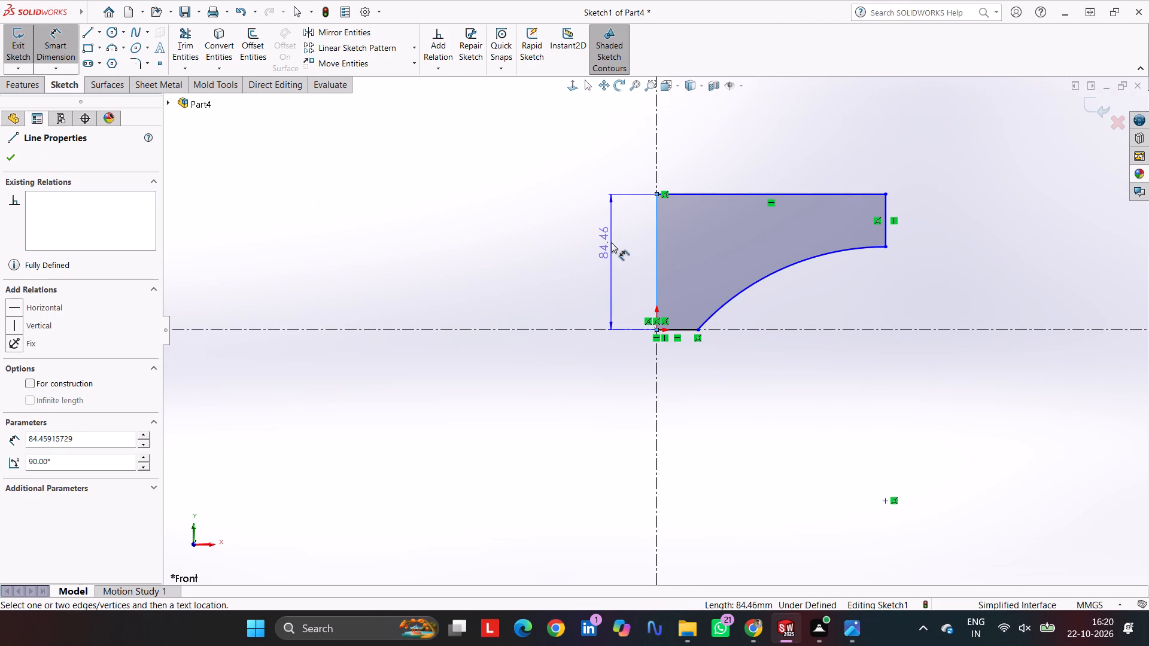
pyautogui.click(611, 242)
pyautogui.write('250')
pyautogui.press('Return')
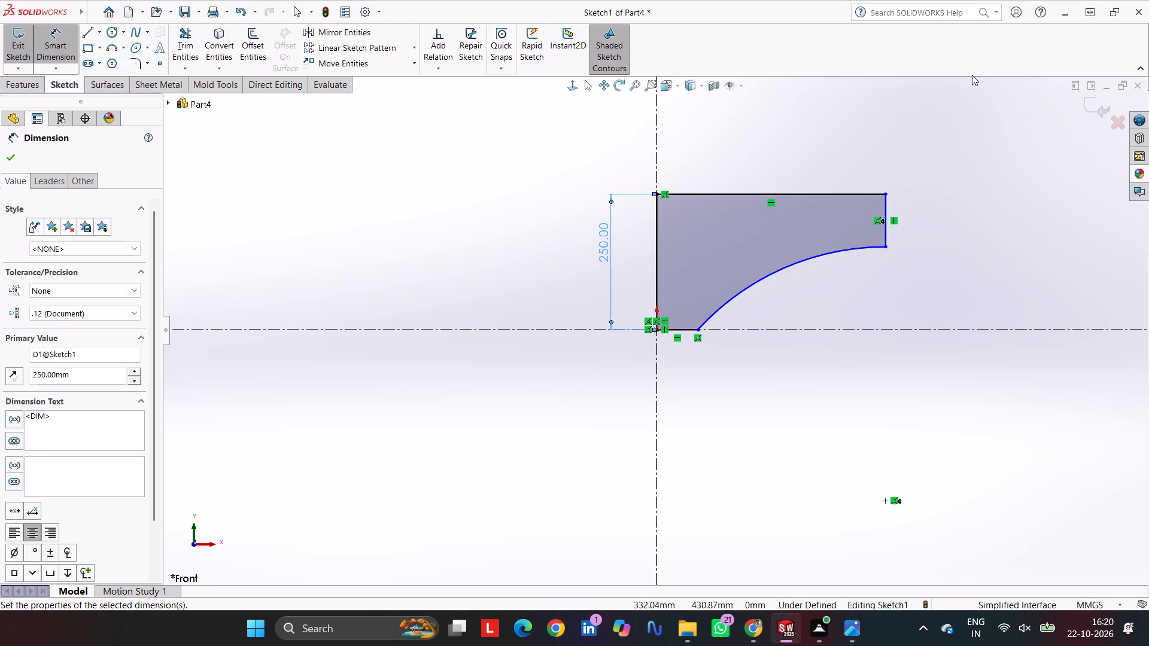
pyautogui.click(835, 194)
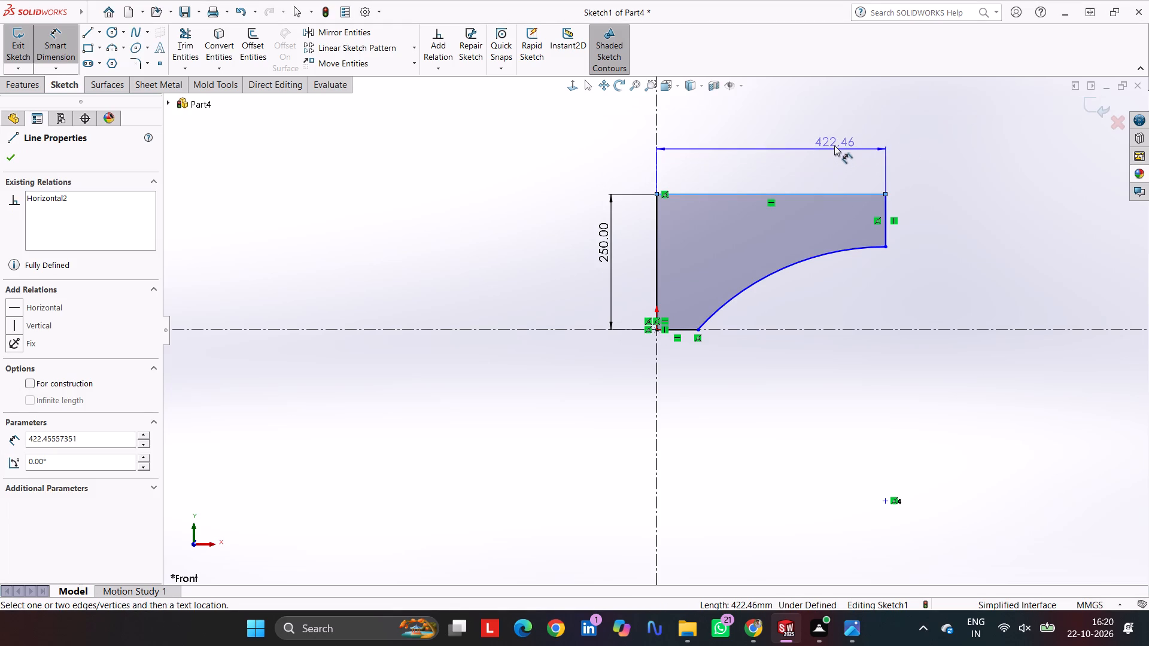
pyautogui.click(834, 137)
pyautogui.write('500')
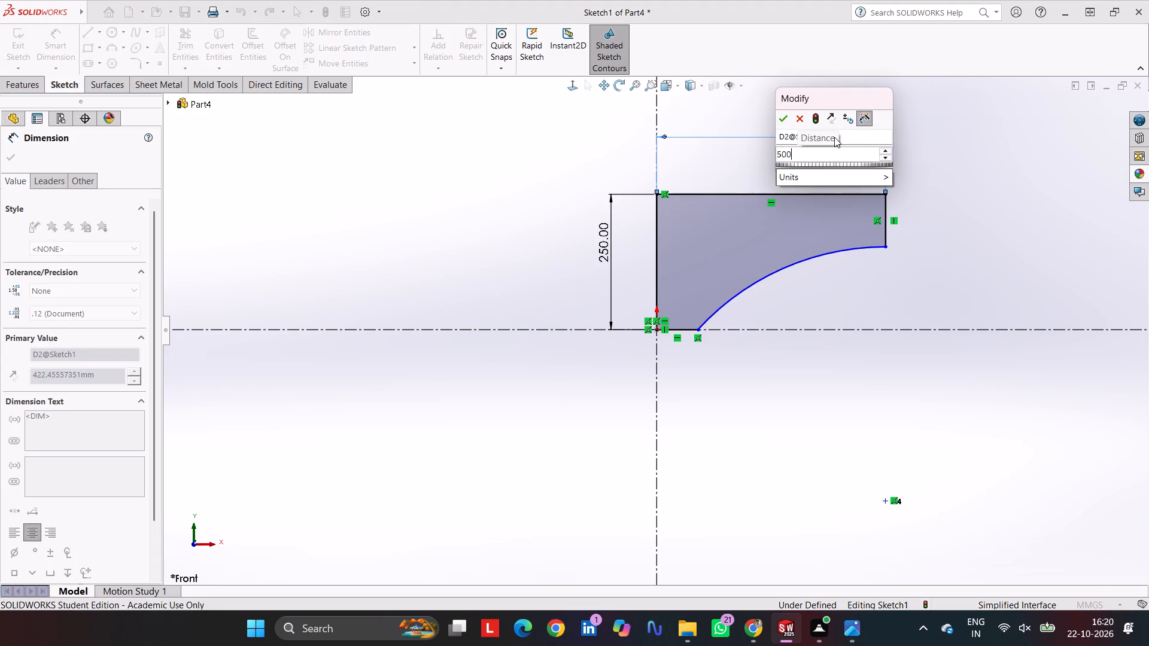
pyautogui.press('Return')
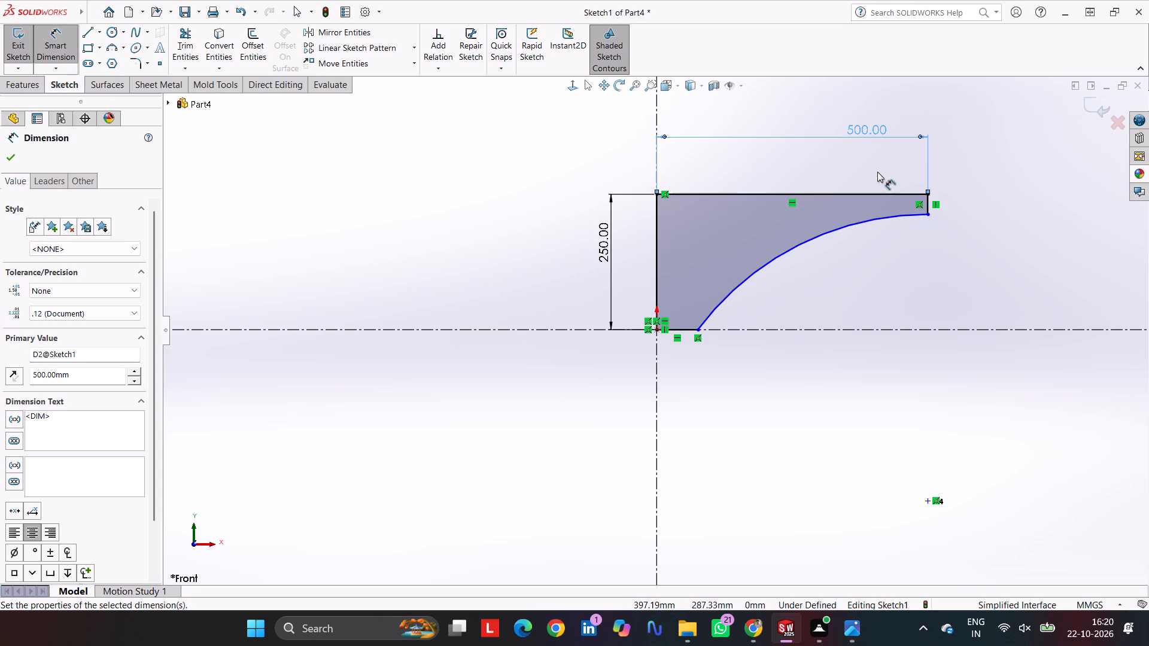
# Dimension the profile's short vertical end edge to 80 mm and its bottom edge to 40 mm.
pyautogui.click(928, 199)
pyautogui.click(964, 203)
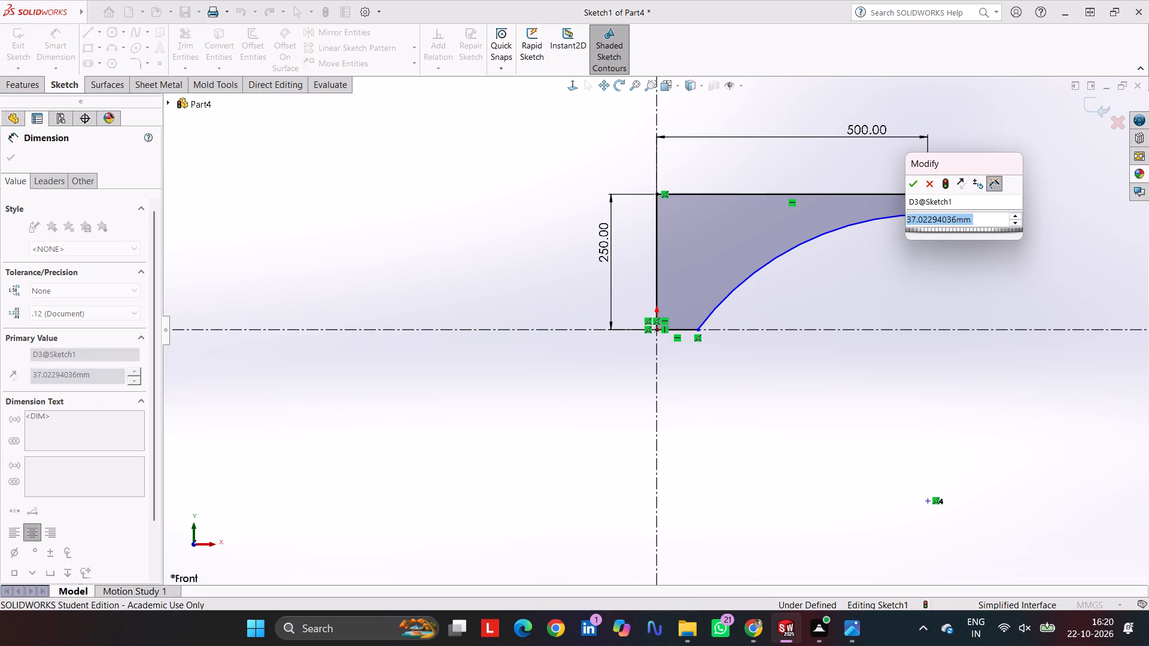
pyautogui.write('80')
pyautogui.press('Return')
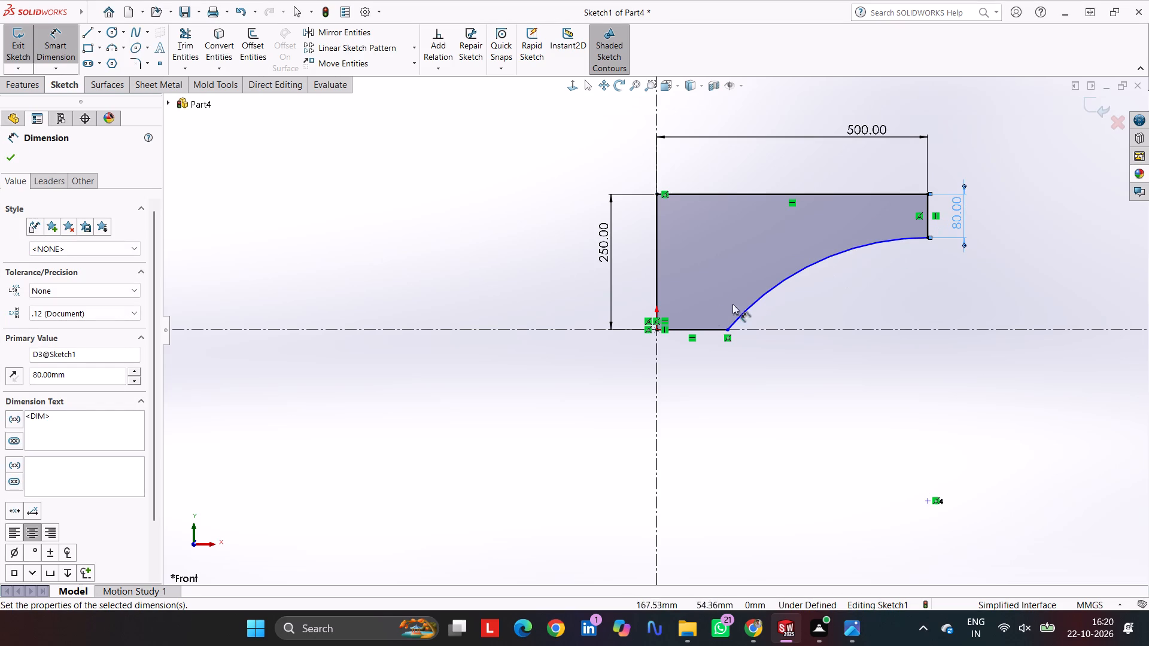
pyautogui.click(718, 328)
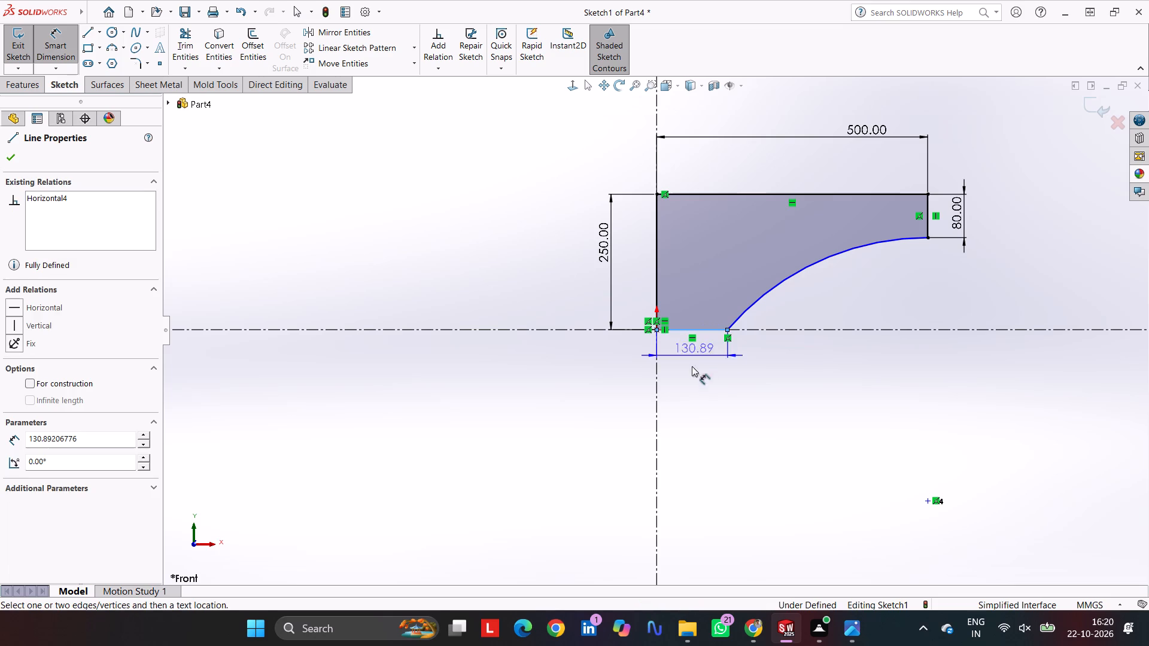
pyautogui.click(686, 402)
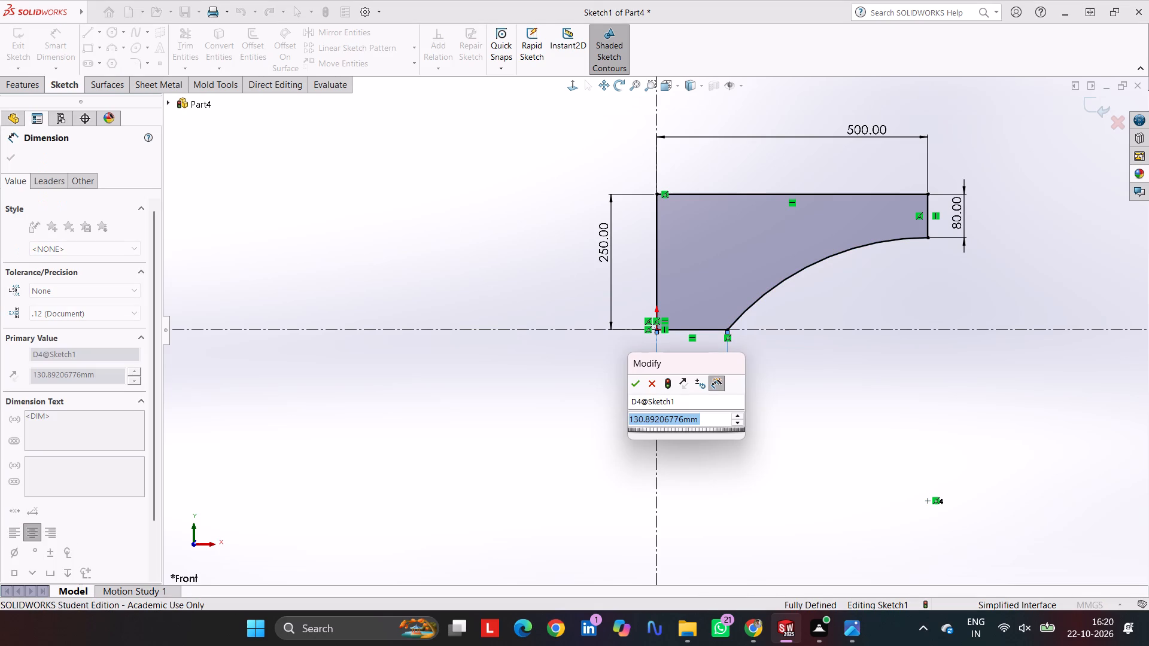
pyautogui.write('40')
pyautogui.press('Return')
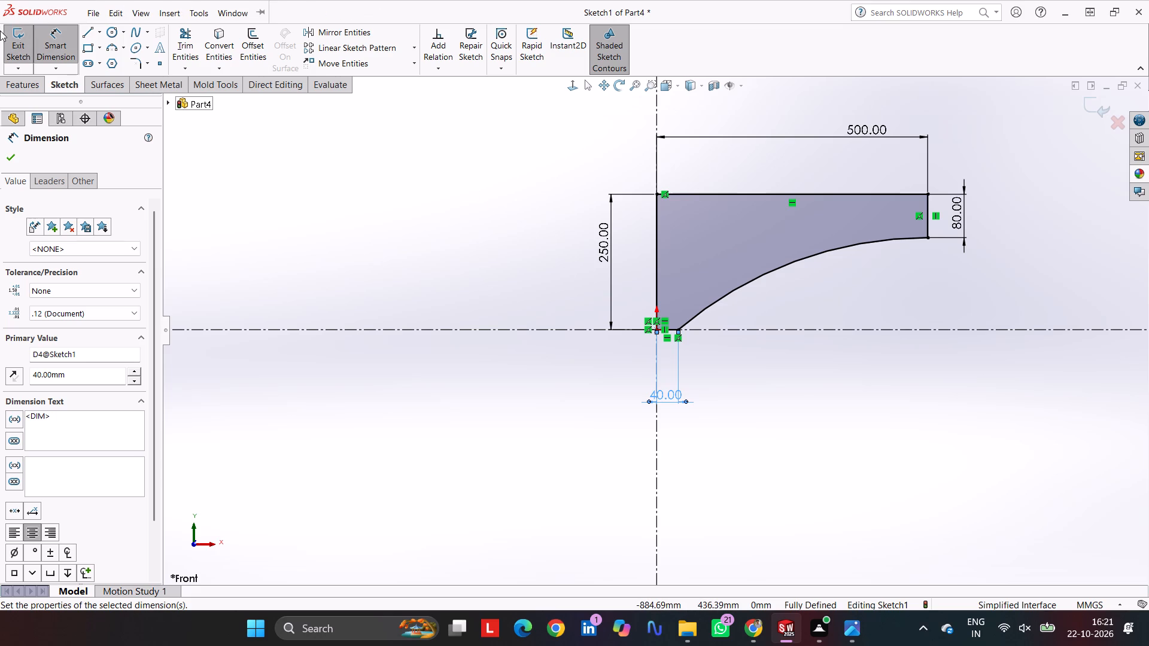
pyautogui.click(11, 155)
# Extrude the closed arc-sided profile 10 mm with a Blind end condition.
pyautogui.click(21, 74)
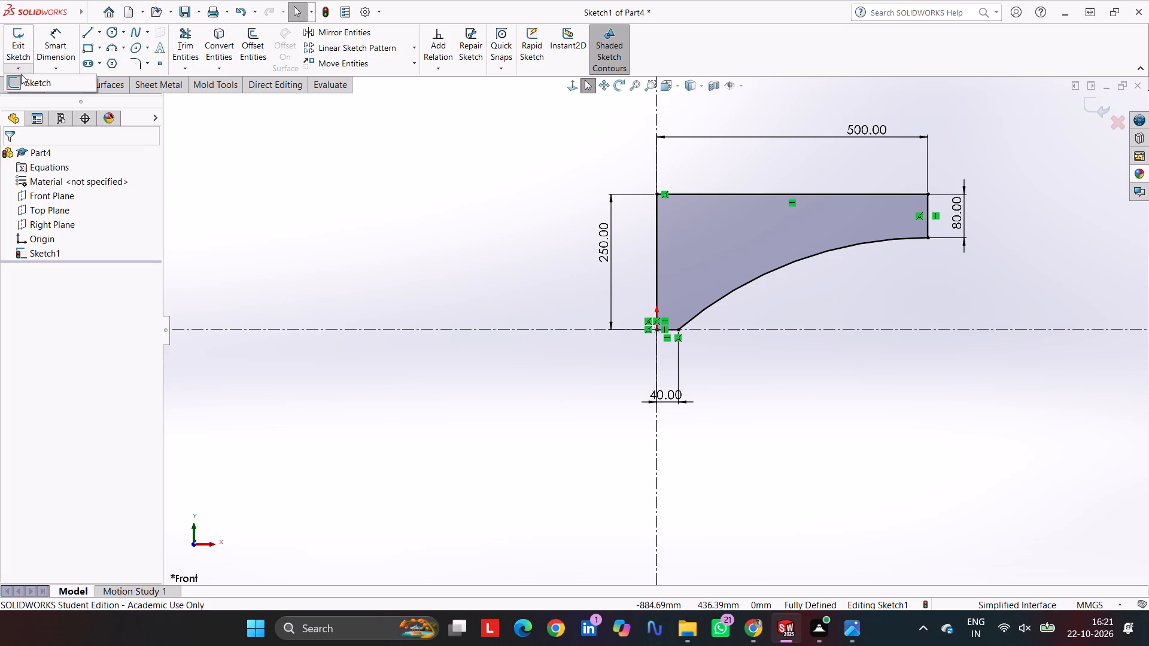
pyautogui.click(227, 127)
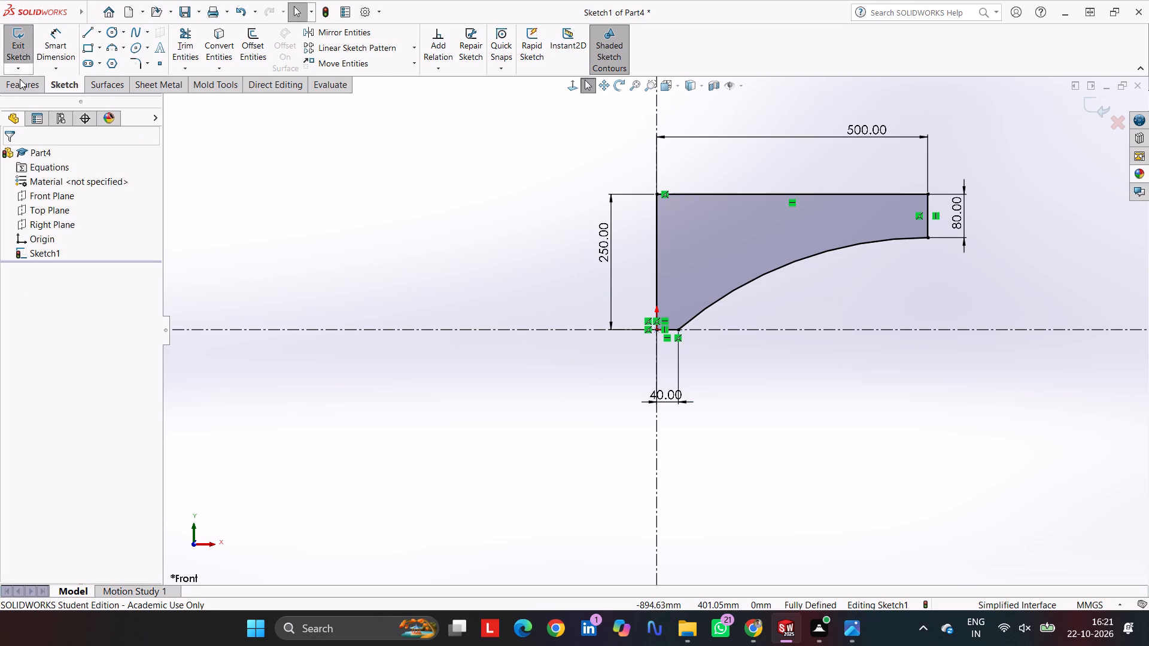
pyautogui.click(22, 83)
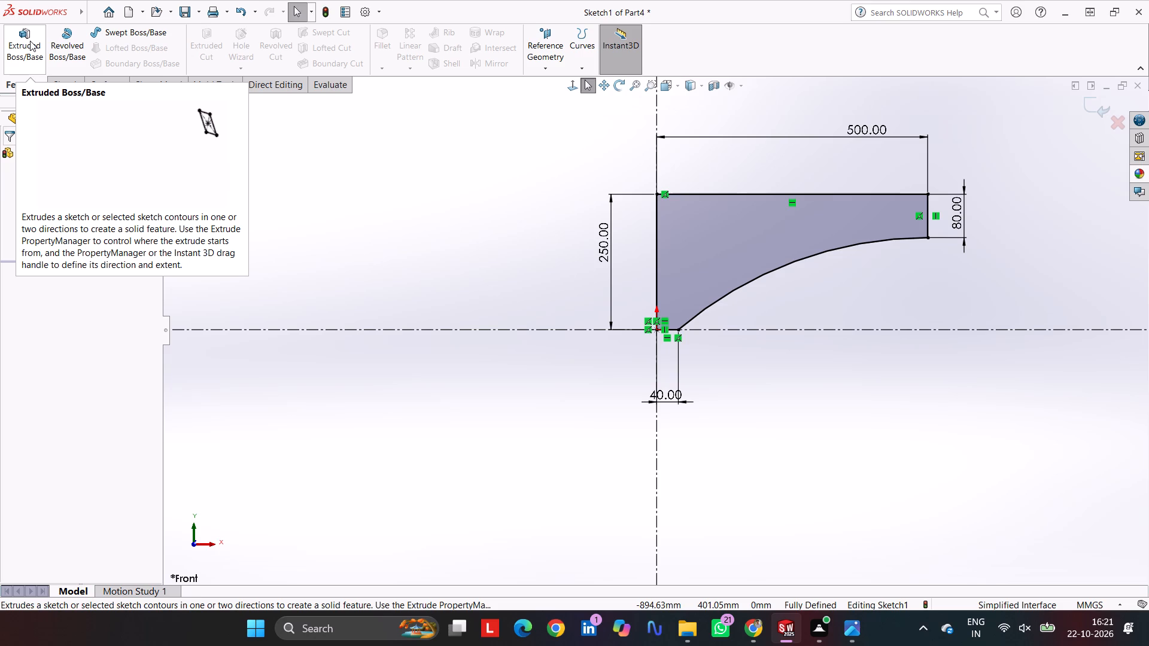
pyautogui.click(35, 42)
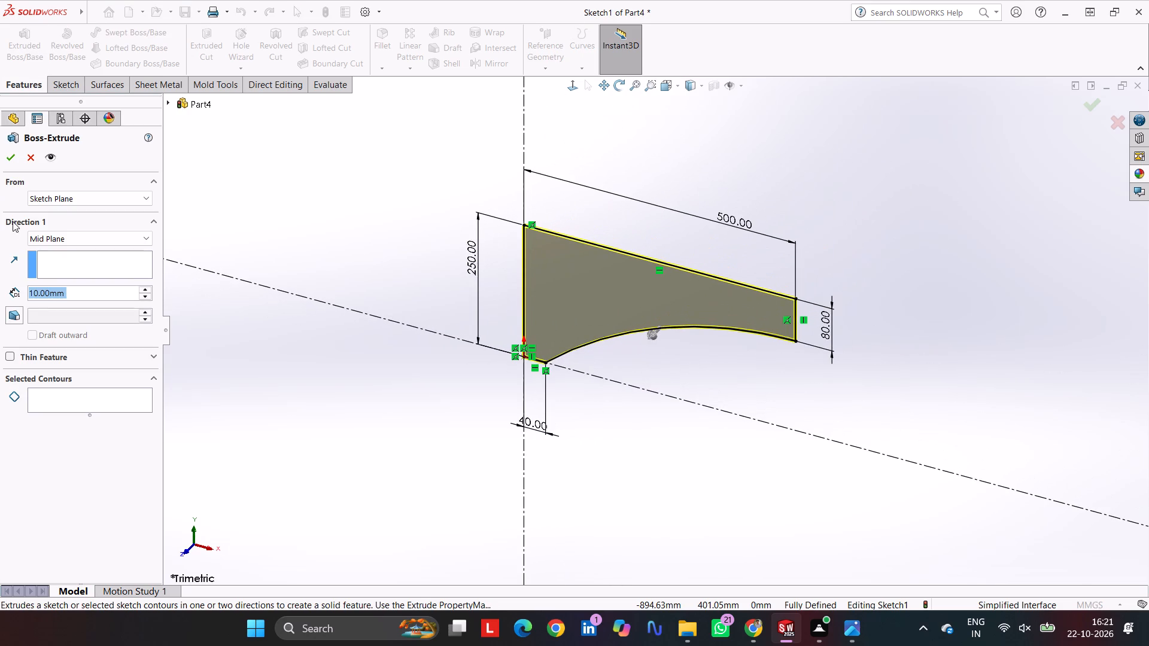
pyautogui.click(55, 235)
pyautogui.click(55, 251)
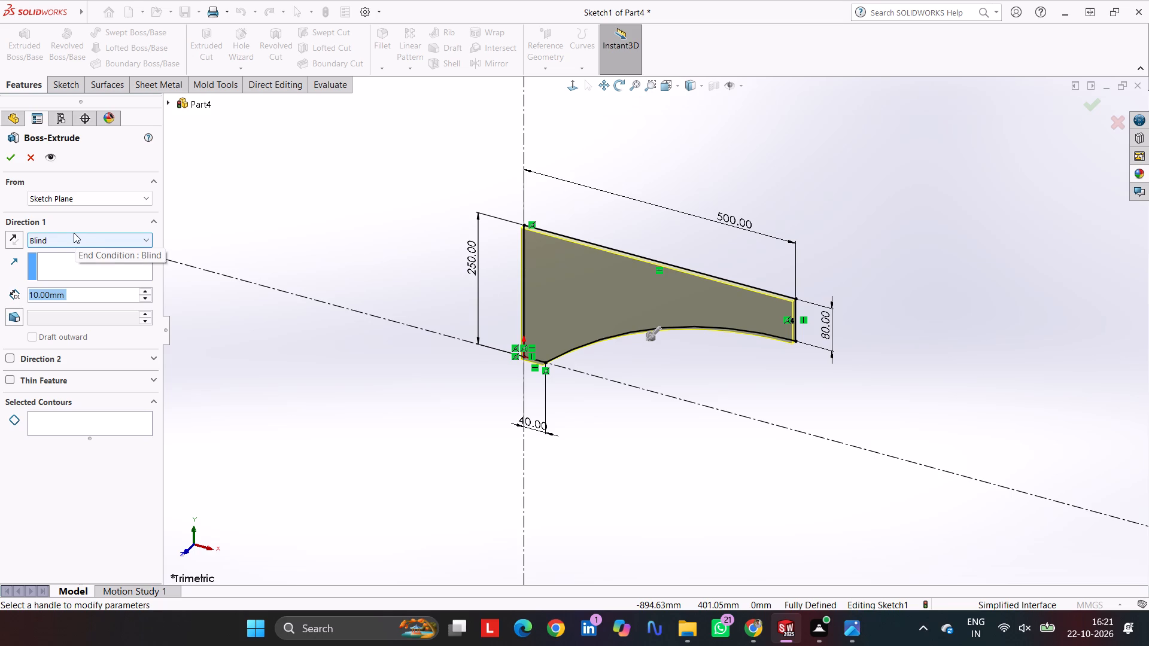
pyautogui.press('Return')
pyautogui.click(360, 222)
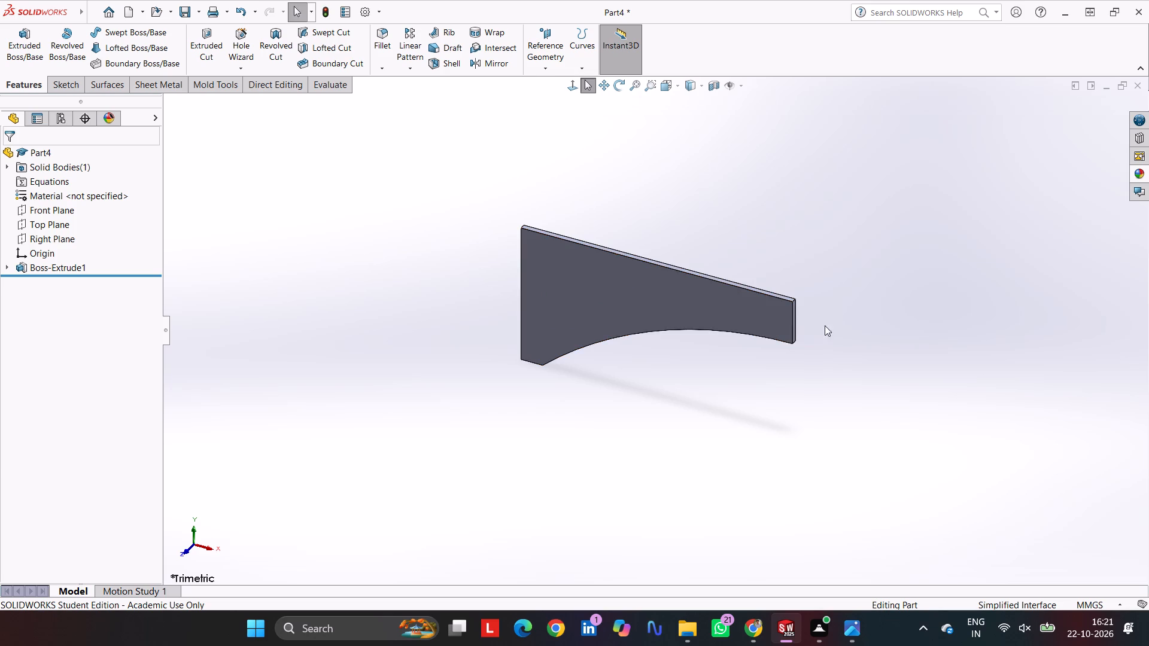
pyautogui.click(631, 471)
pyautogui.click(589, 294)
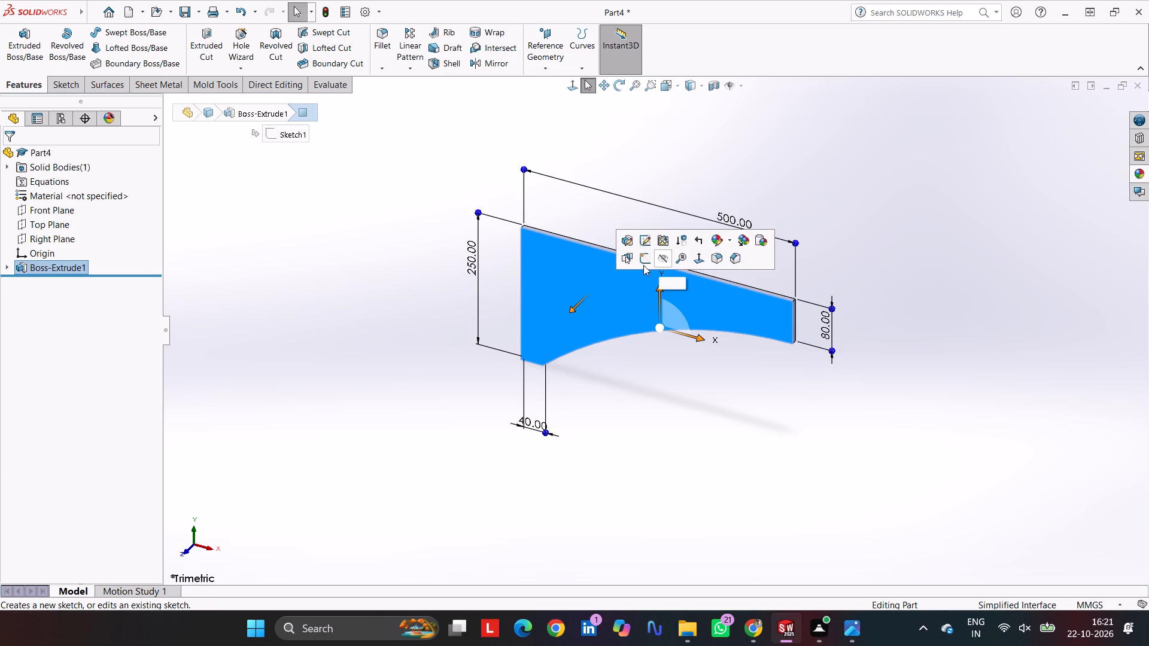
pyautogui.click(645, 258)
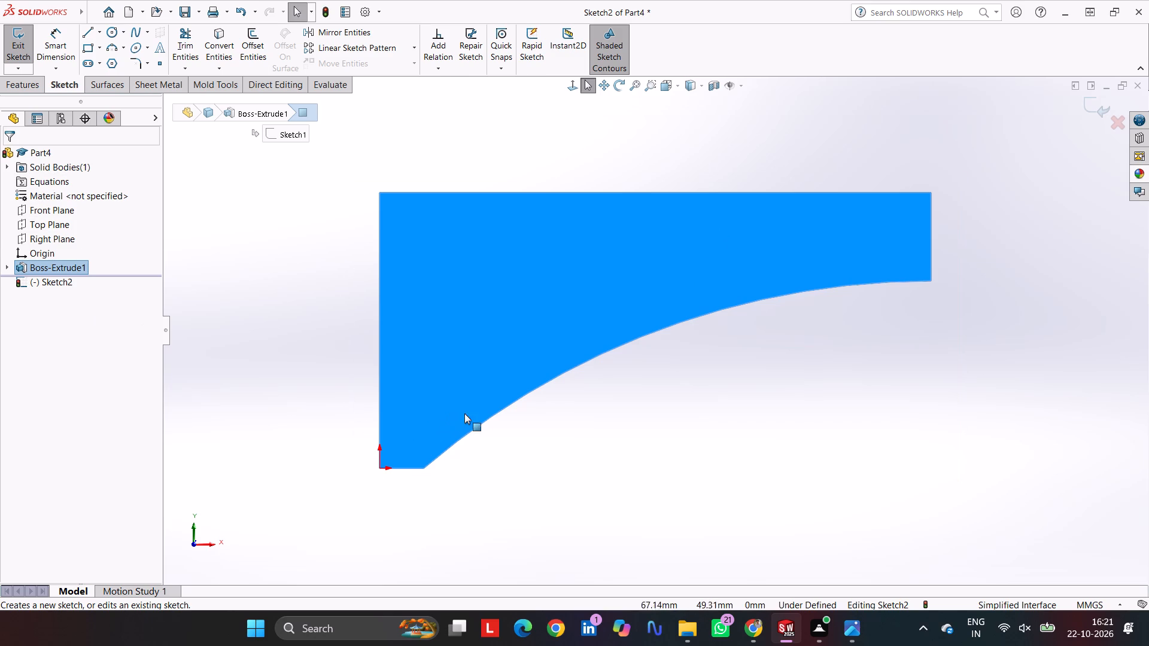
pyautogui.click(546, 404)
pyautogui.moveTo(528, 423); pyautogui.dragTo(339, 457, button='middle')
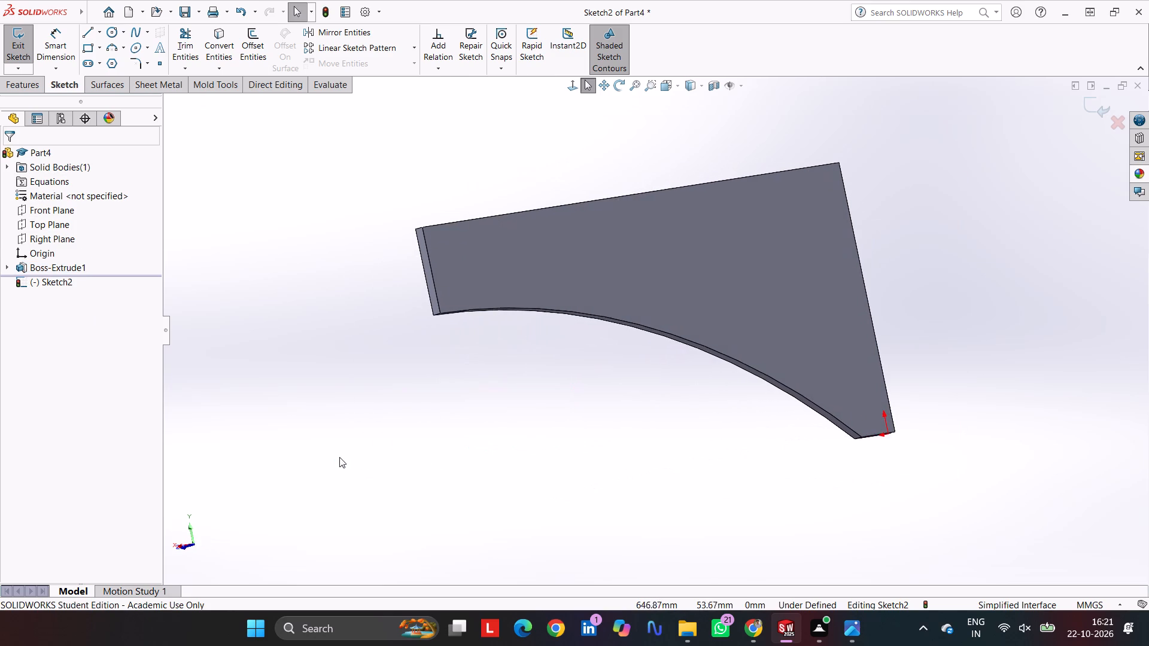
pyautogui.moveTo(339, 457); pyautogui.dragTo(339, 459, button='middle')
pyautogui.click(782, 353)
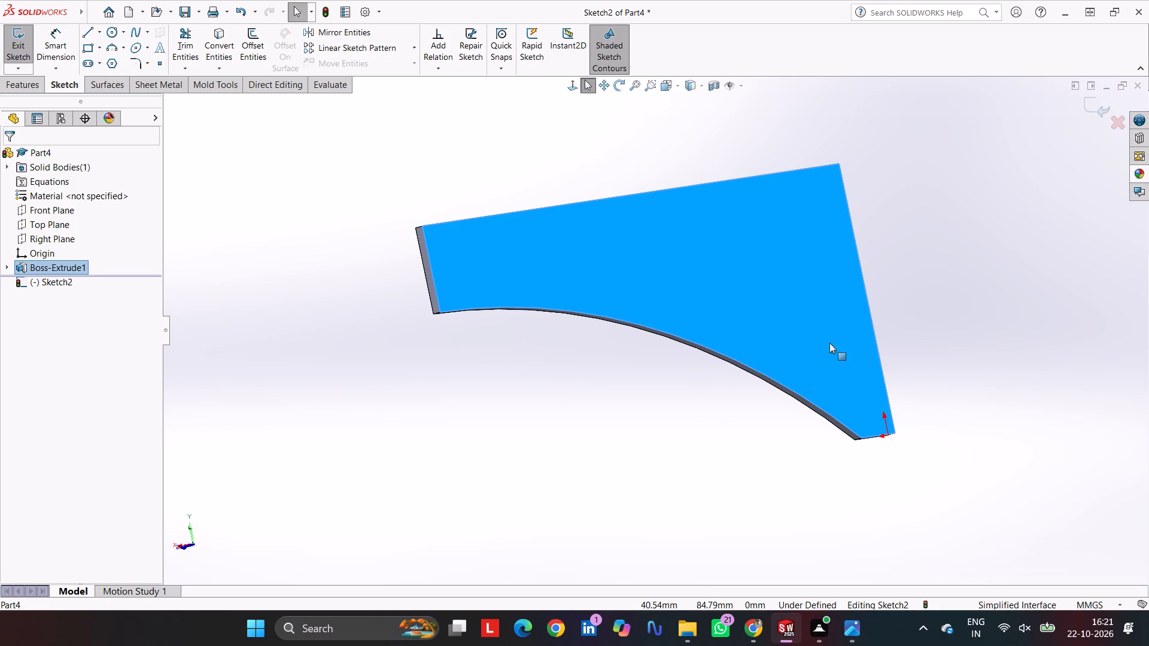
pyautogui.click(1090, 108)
# Open a new sketch on the plate's back face.
pyautogui.click(824, 309)
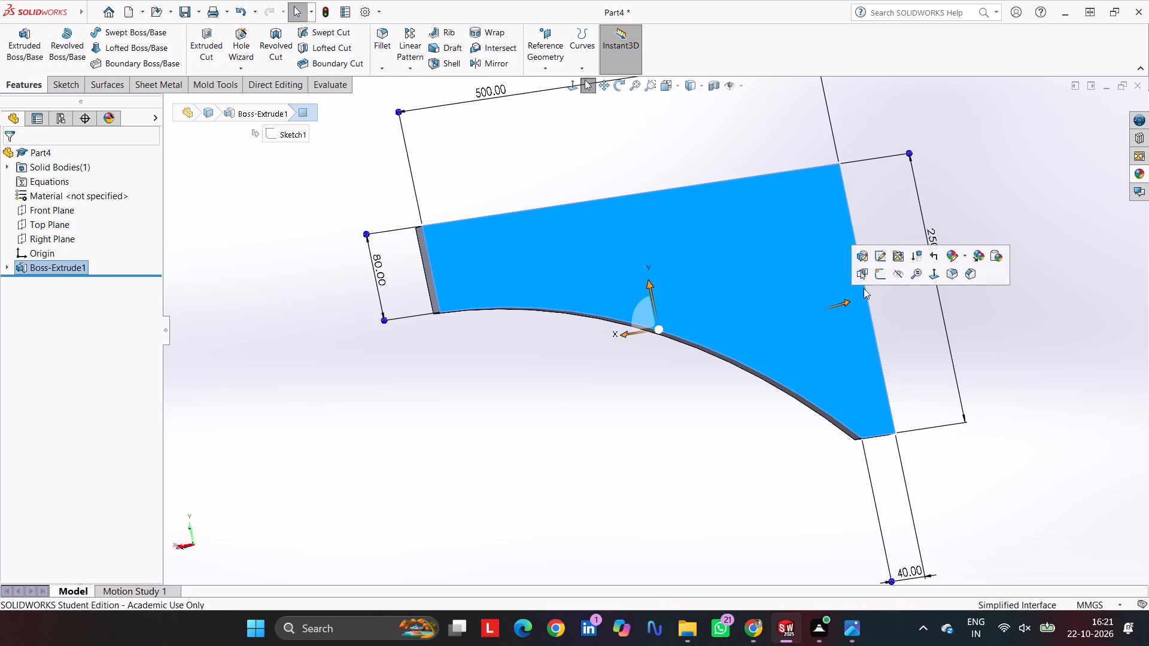
pyautogui.click(877, 275)
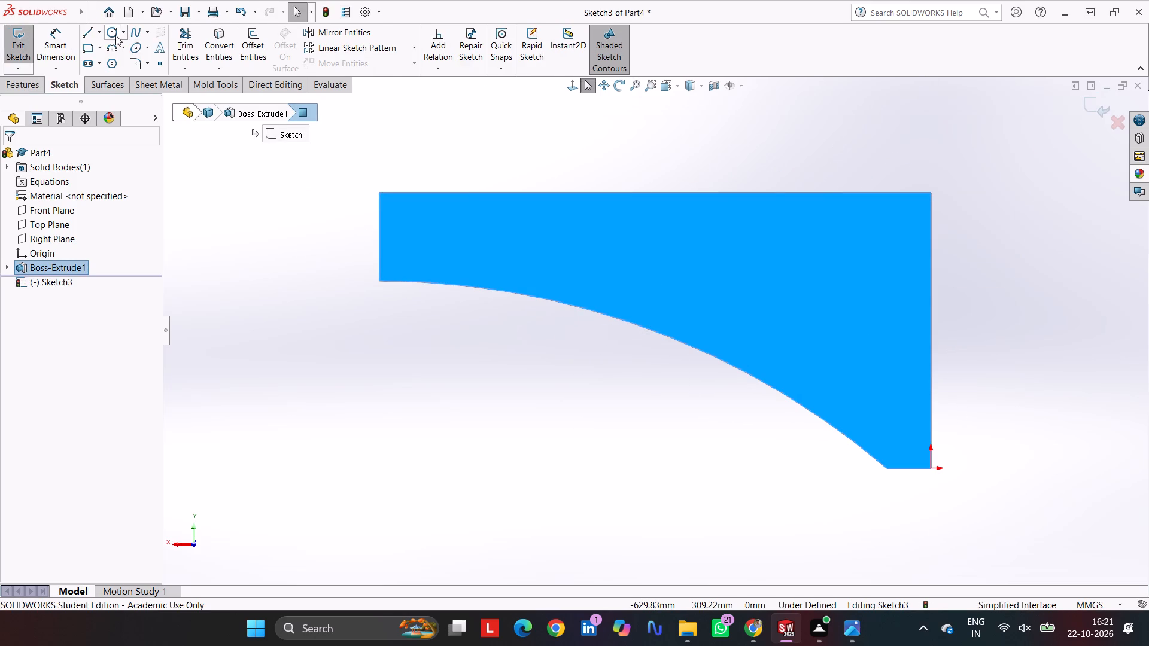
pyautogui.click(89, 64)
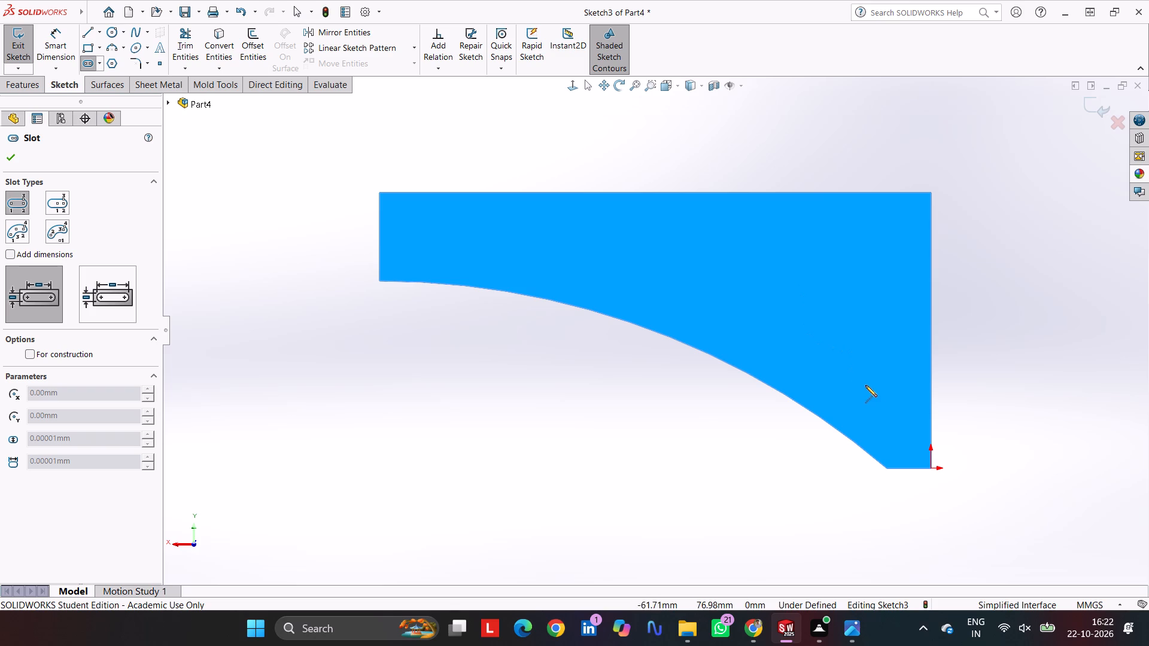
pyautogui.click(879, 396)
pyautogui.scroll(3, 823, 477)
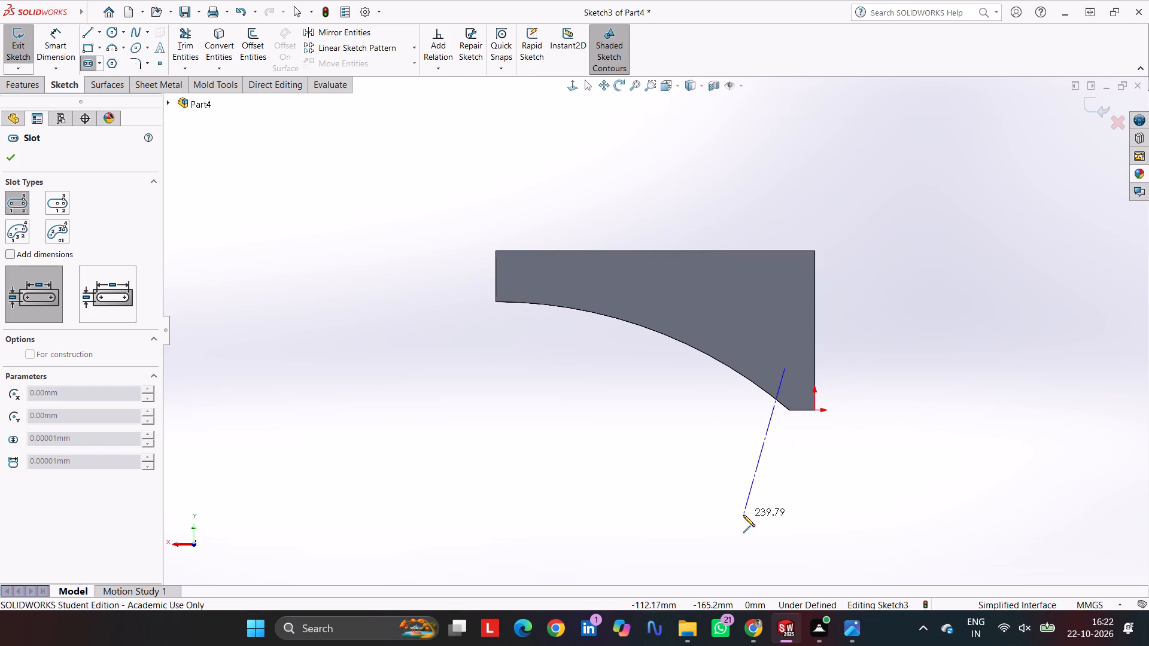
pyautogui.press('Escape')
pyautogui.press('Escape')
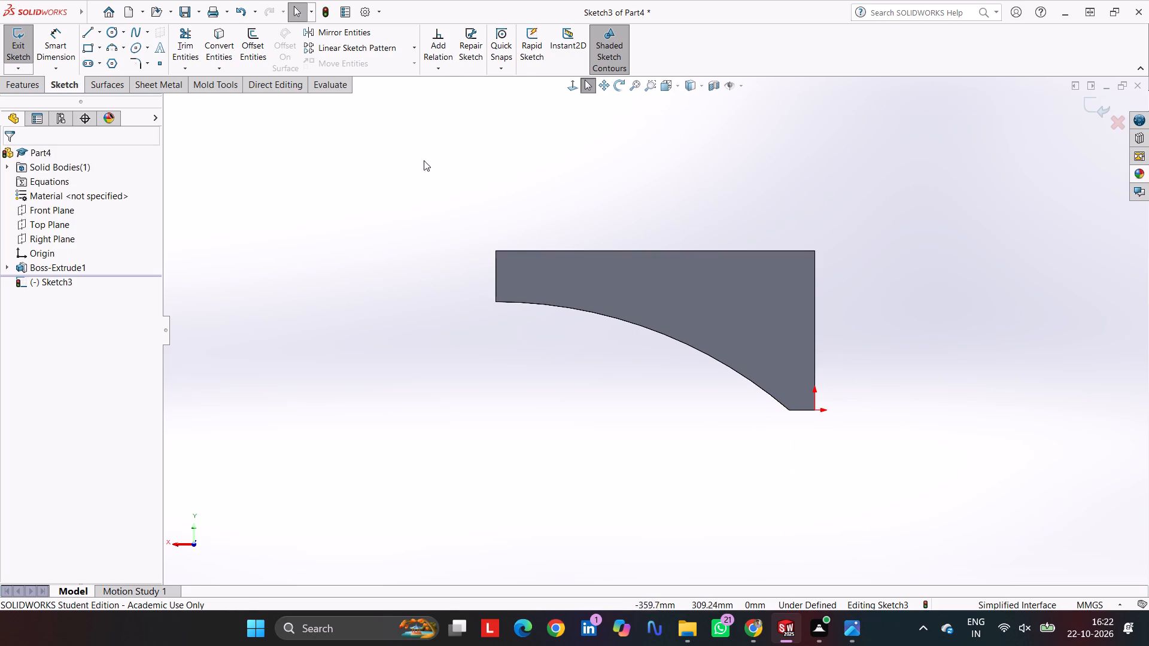
# Sketch a slanted straight slot from inside the plate's narrow lower end downward, about 147 mm between centres and 50 mm wide.
pyautogui.click(90, 68)
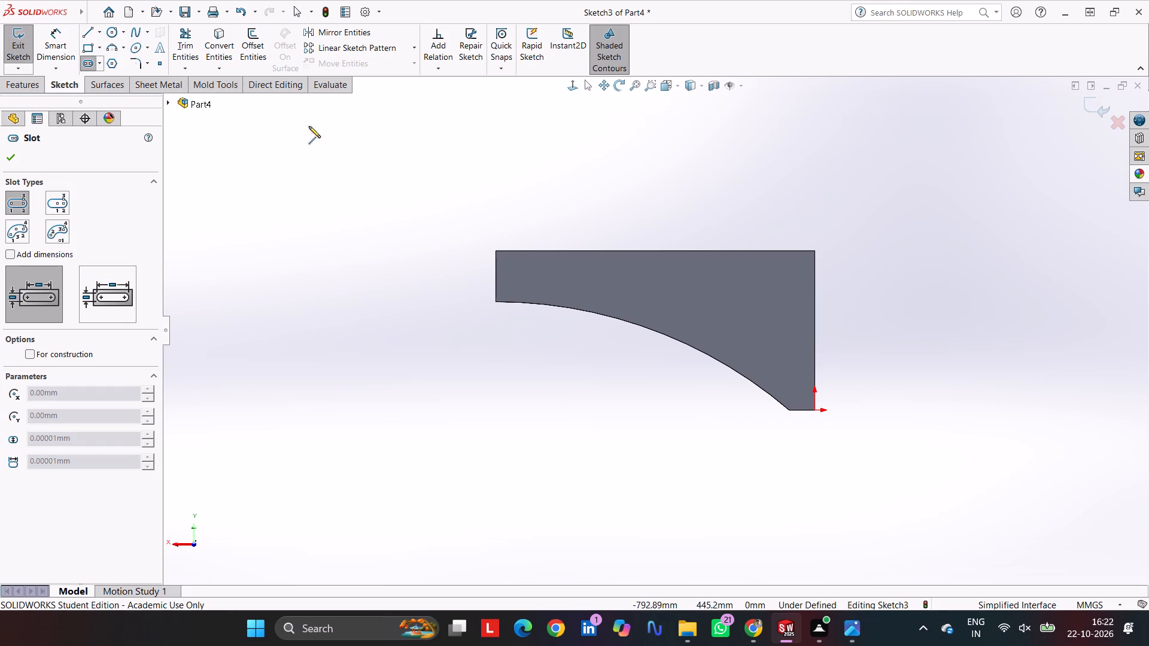
pyautogui.click(784, 389)
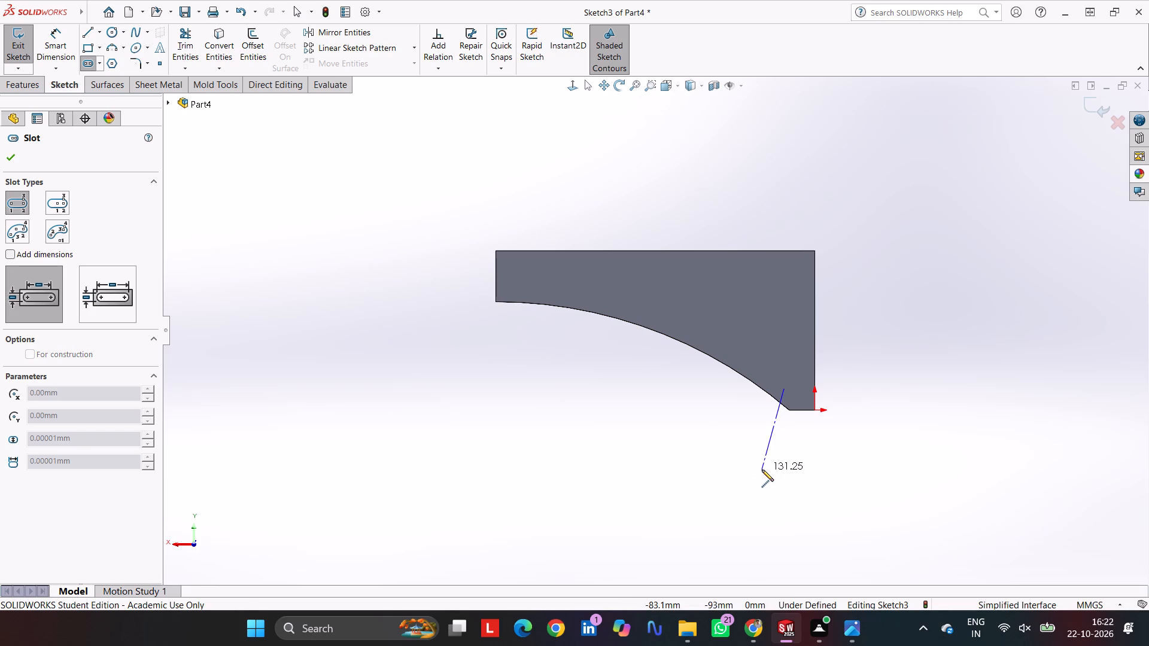
pyautogui.click(763, 480)
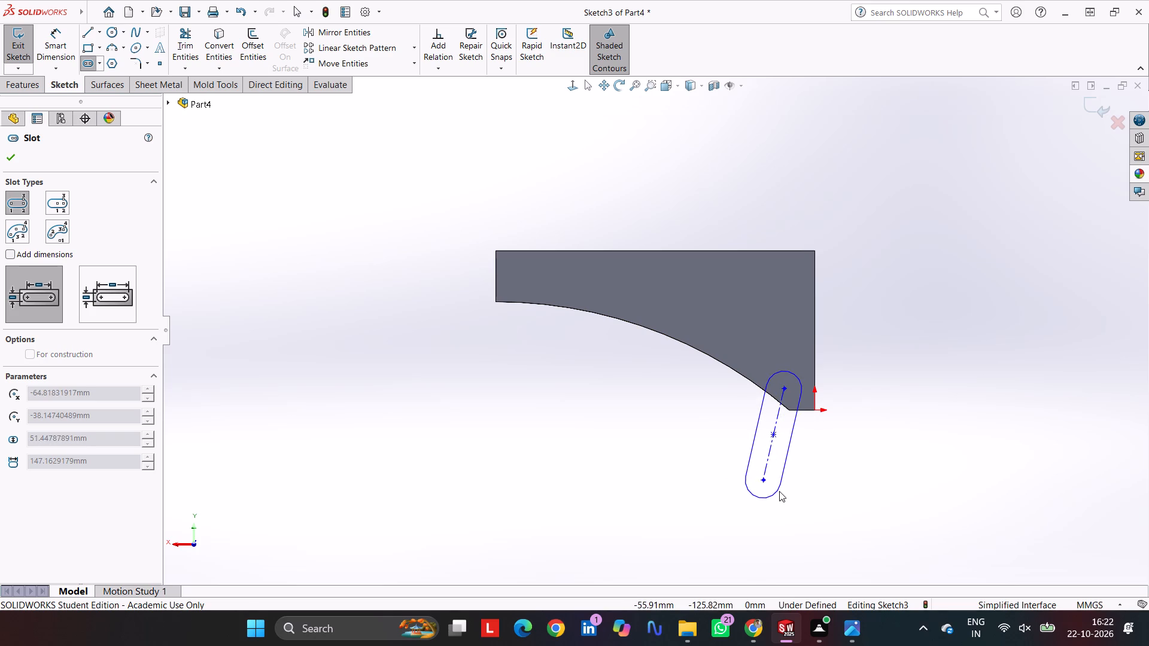
pyautogui.click(777, 489)
pyautogui.press('Escape')
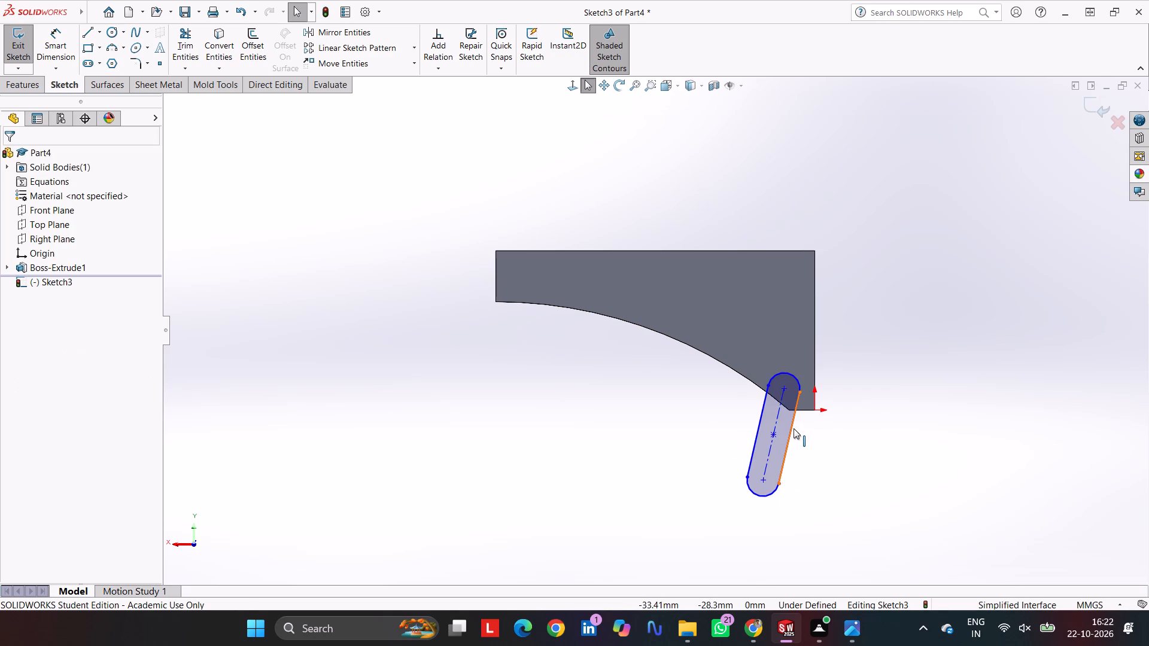
pyautogui.press('Escape')
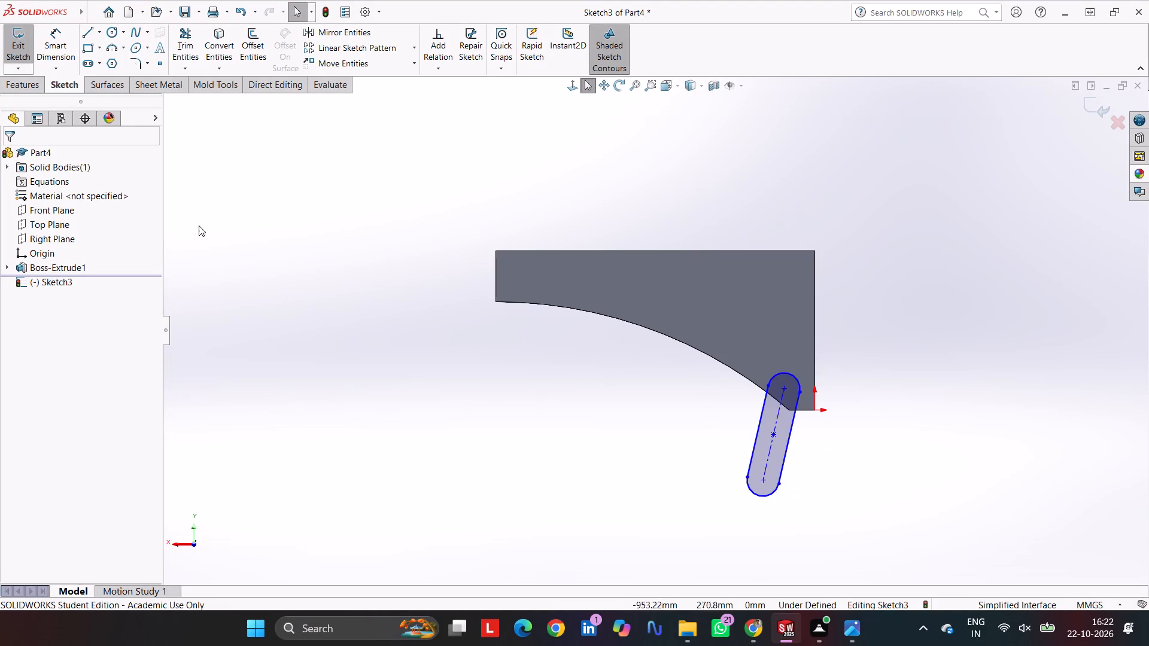
# Dimension the slot's upper centre 40 mm from the plate's long vertical edge and the slot's lower end radius to 20 mm.
pyautogui.click(71, 45)
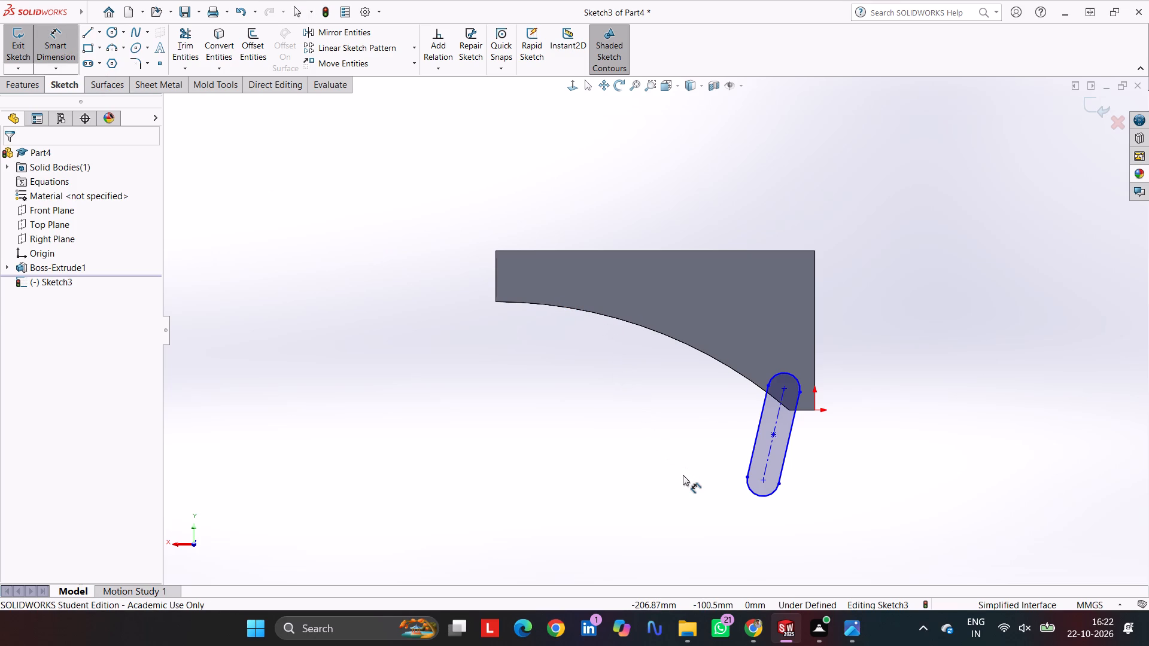
pyautogui.click(786, 387)
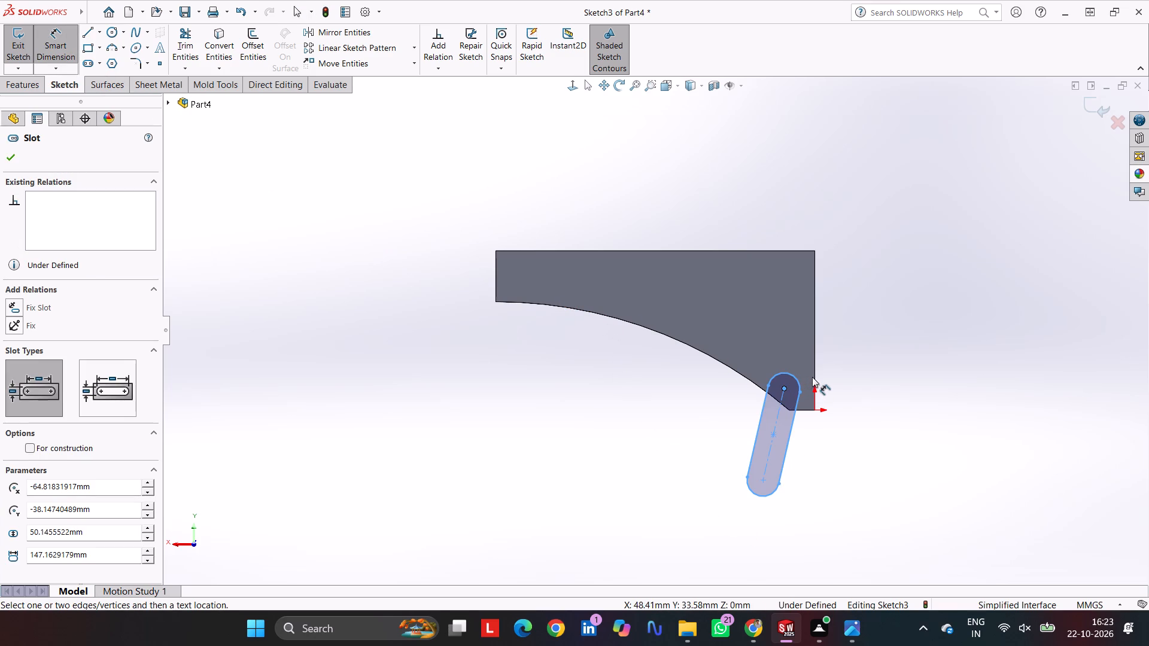
pyautogui.click(816, 377)
pyautogui.click(797, 343)
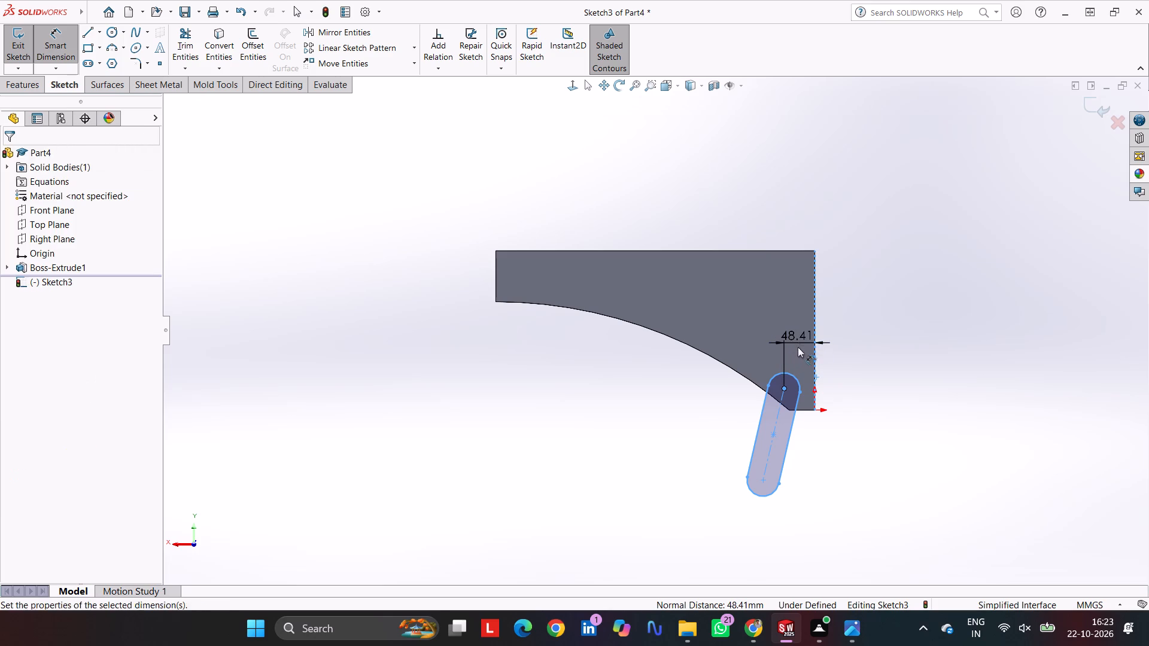
pyautogui.press('4')
pyautogui.press('0')
pyautogui.press('Return')
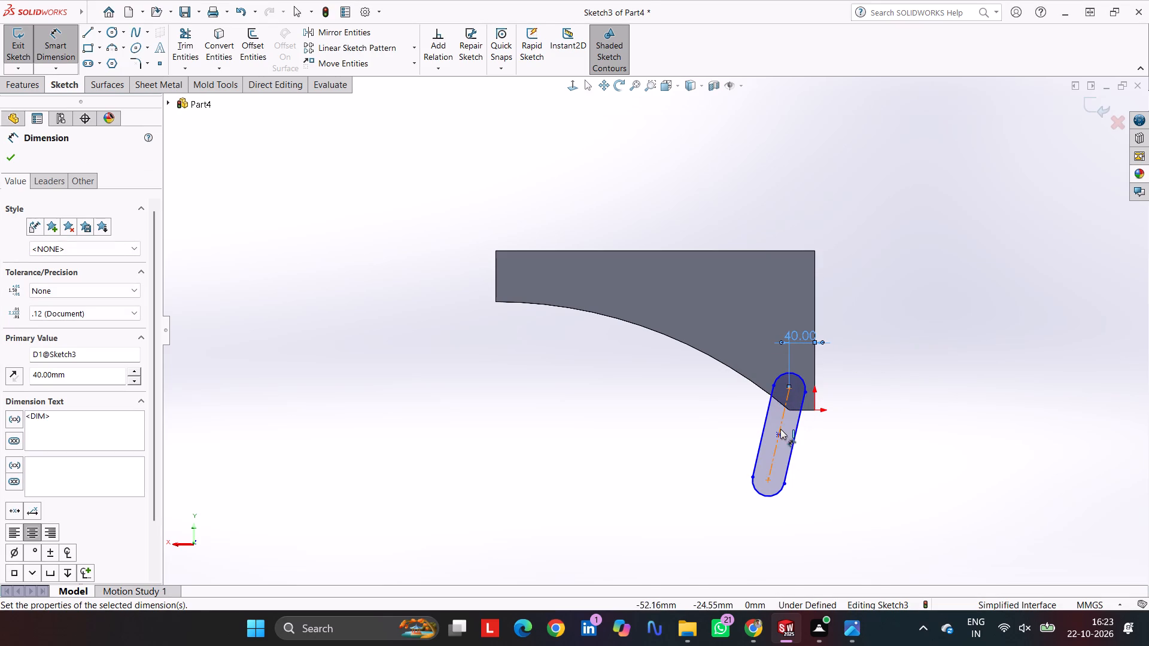
pyautogui.click(756, 491)
pyautogui.click(742, 520)
pyautogui.write('20')
pyautogui.press('Return')
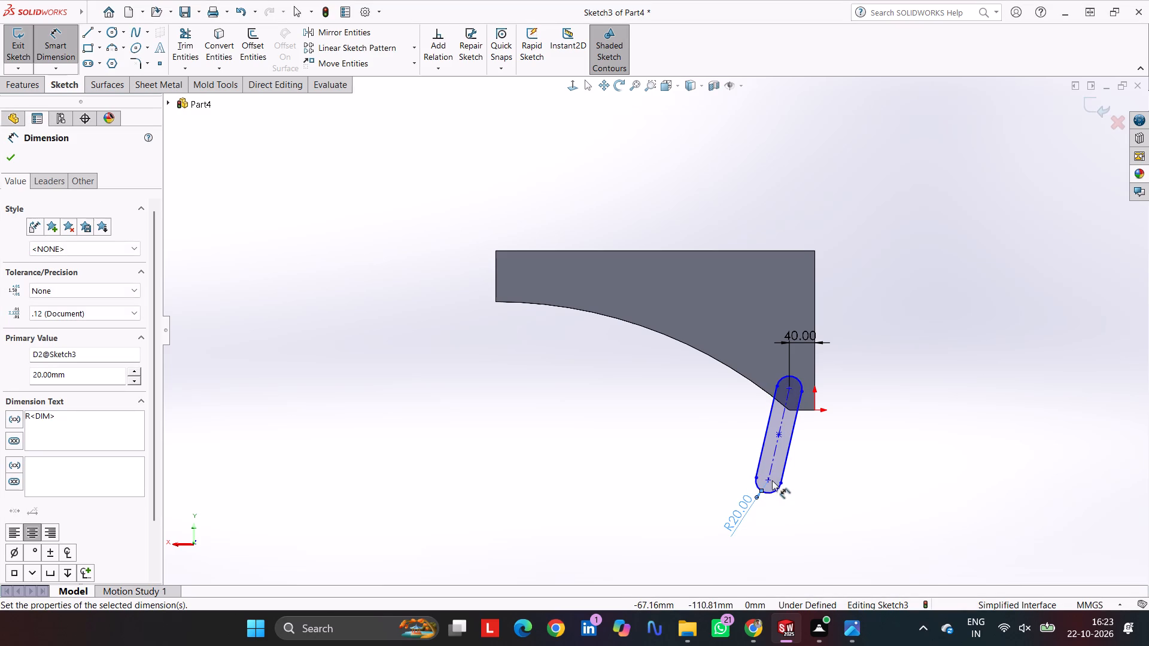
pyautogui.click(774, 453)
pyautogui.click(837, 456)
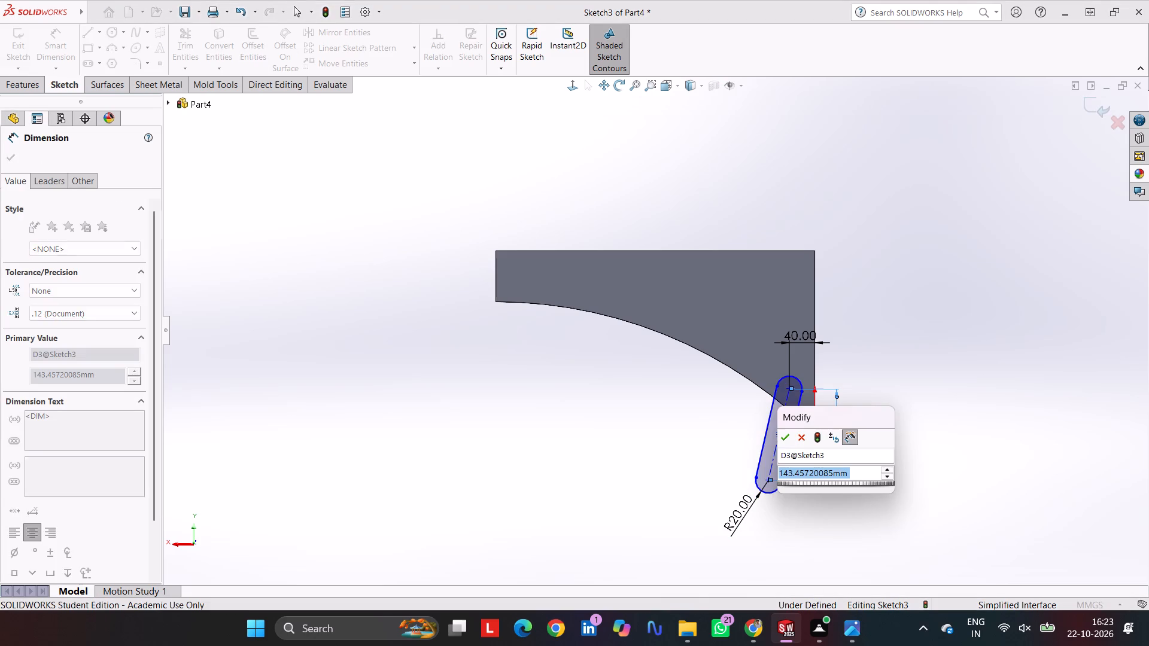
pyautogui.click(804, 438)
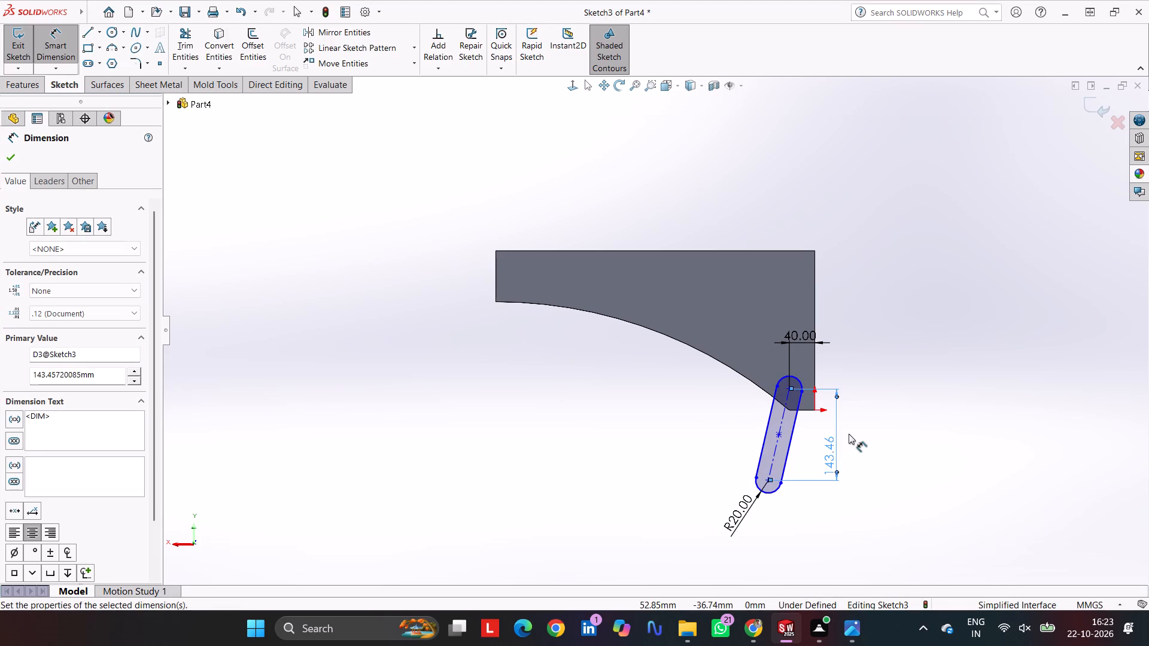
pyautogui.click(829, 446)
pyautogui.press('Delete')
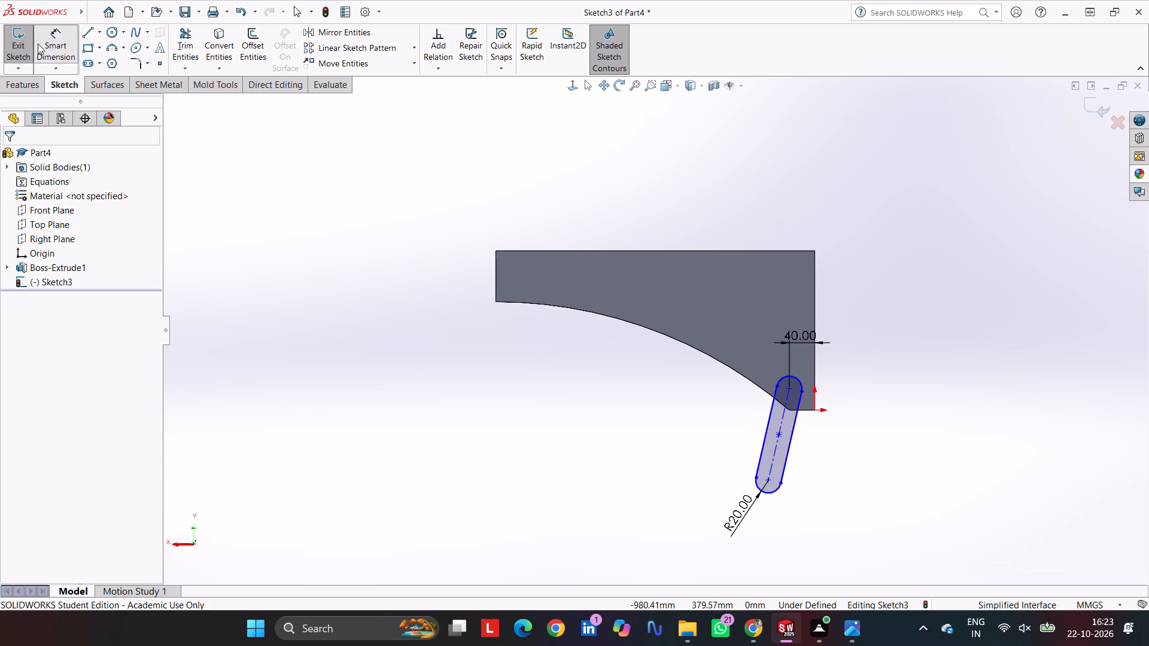
# Dimension the slot's length along its slanted axis to 270 mm between centres.
pyautogui.click(776, 450)
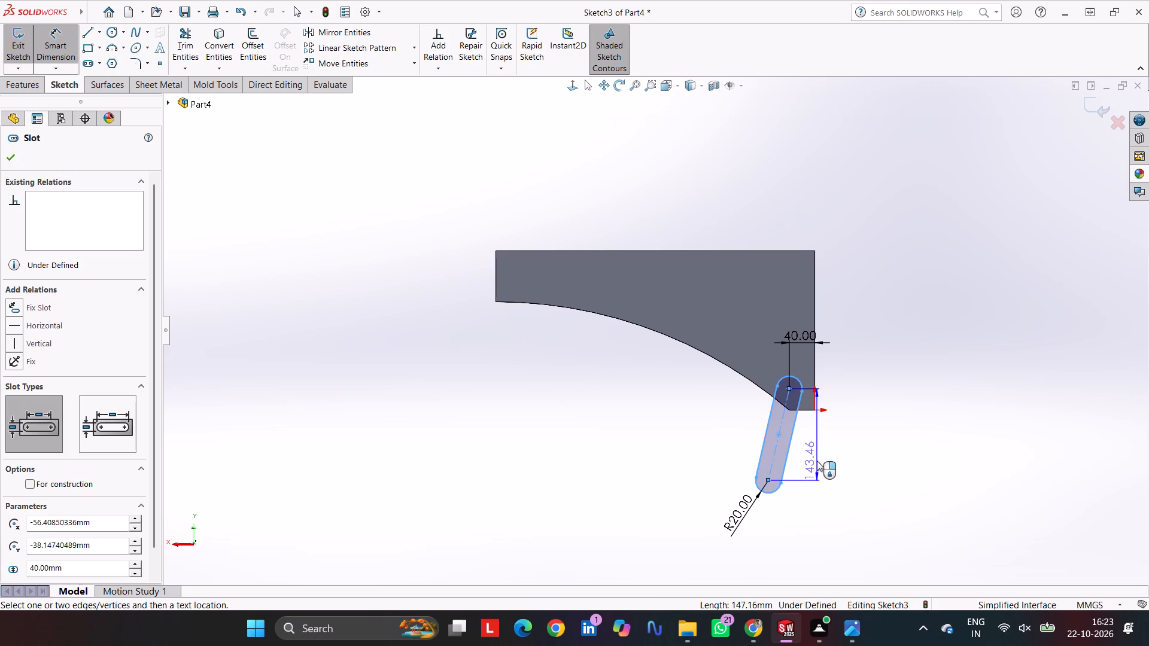
pyautogui.click(803, 519)
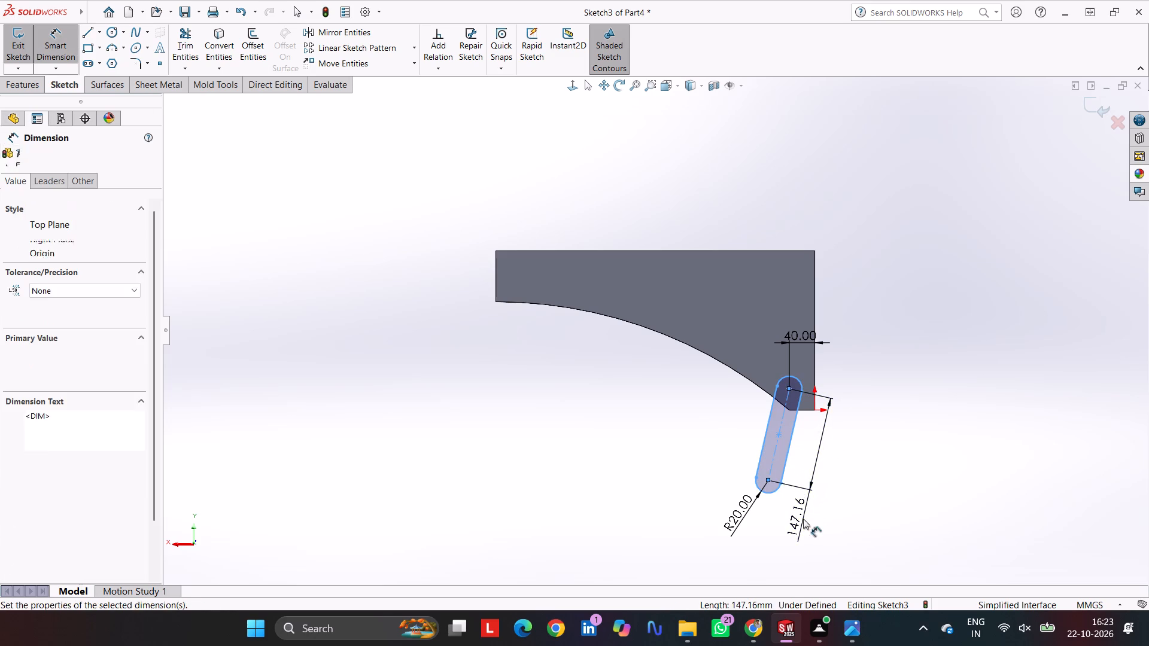
pyautogui.press('2')
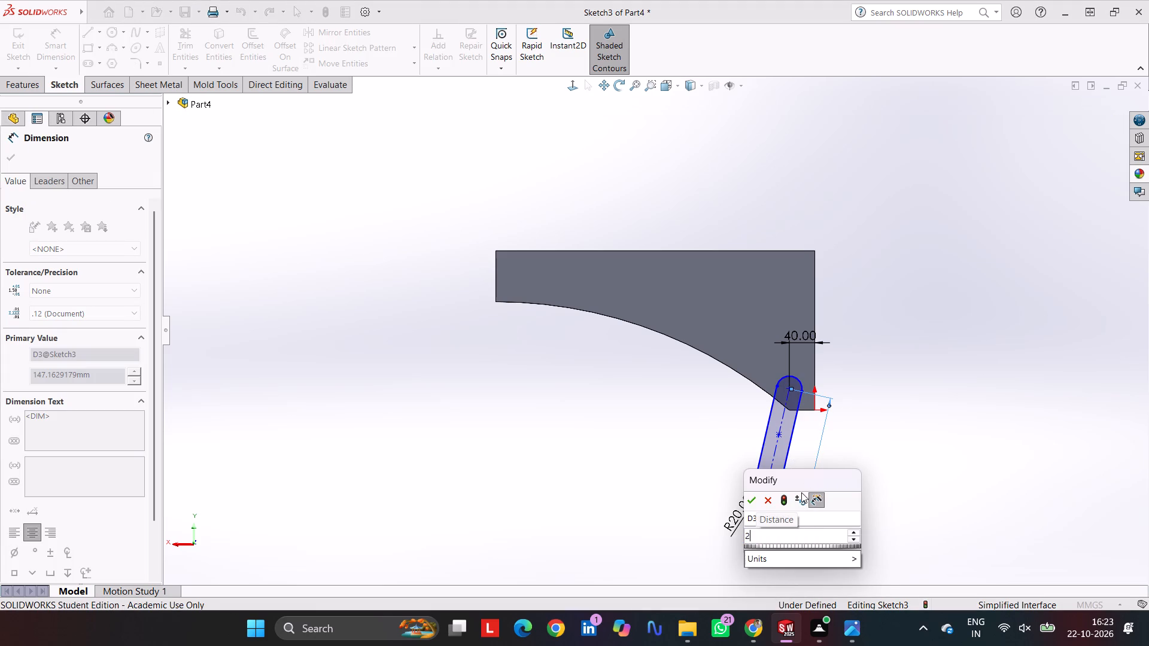
pyautogui.press('7')
pyautogui.press('0')
pyautogui.press('Return')
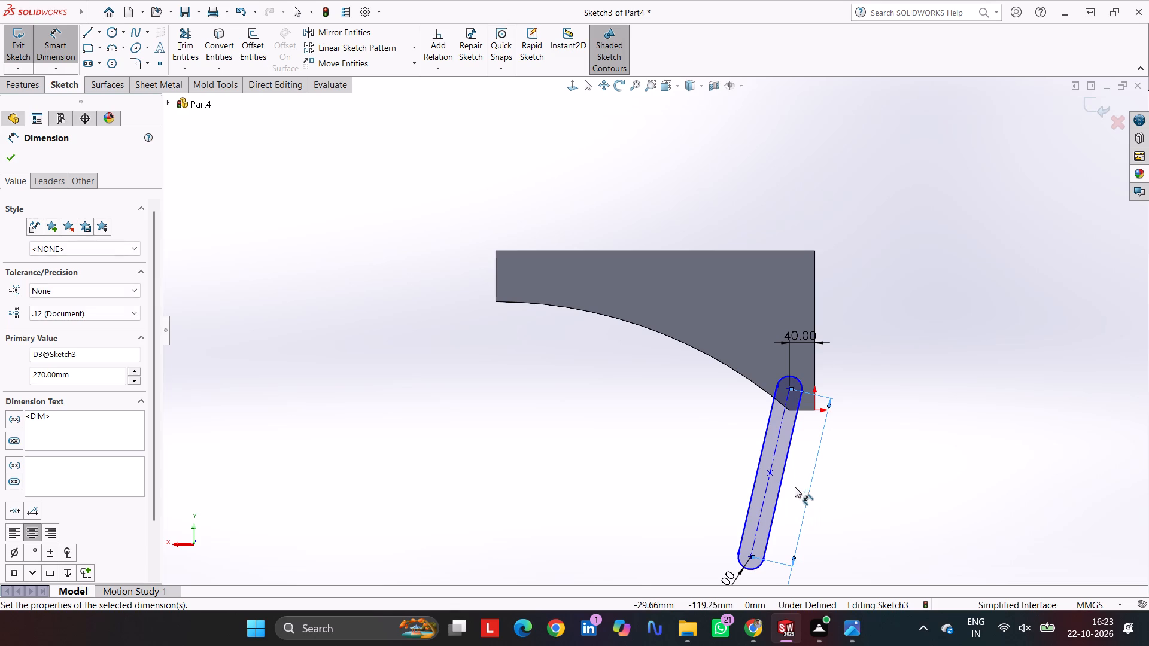
# Dimension the angle between the slot's side line and the plate's long vertical edge to 15°.
pyautogui.click(785, 473)
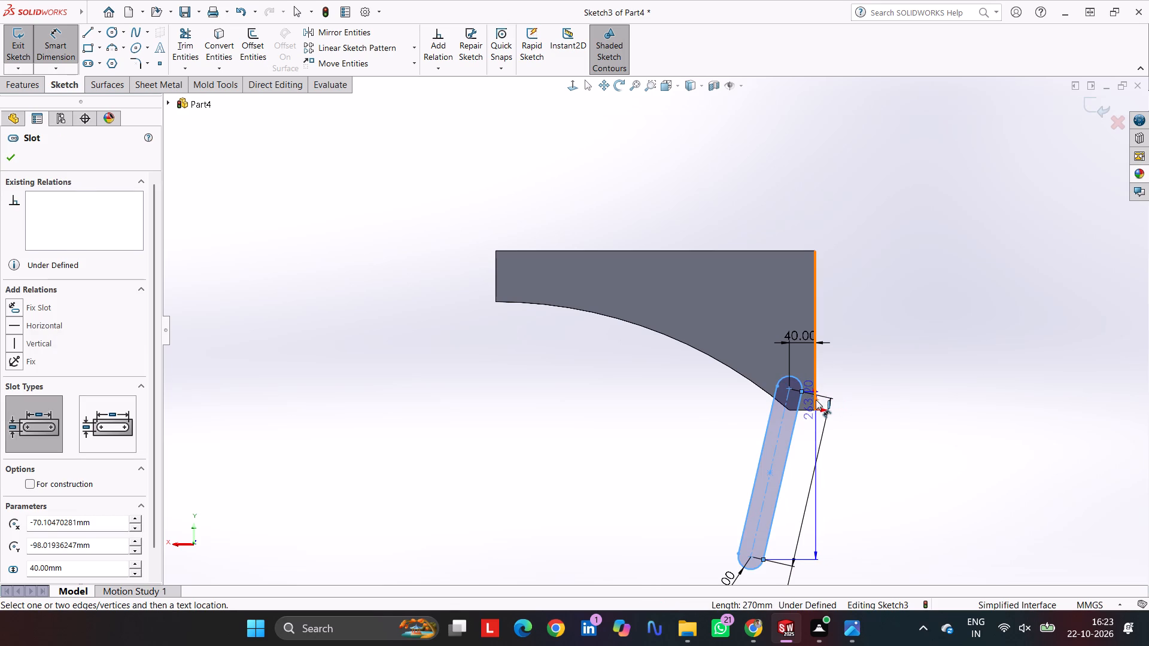
pyautogui.click(816, 400)
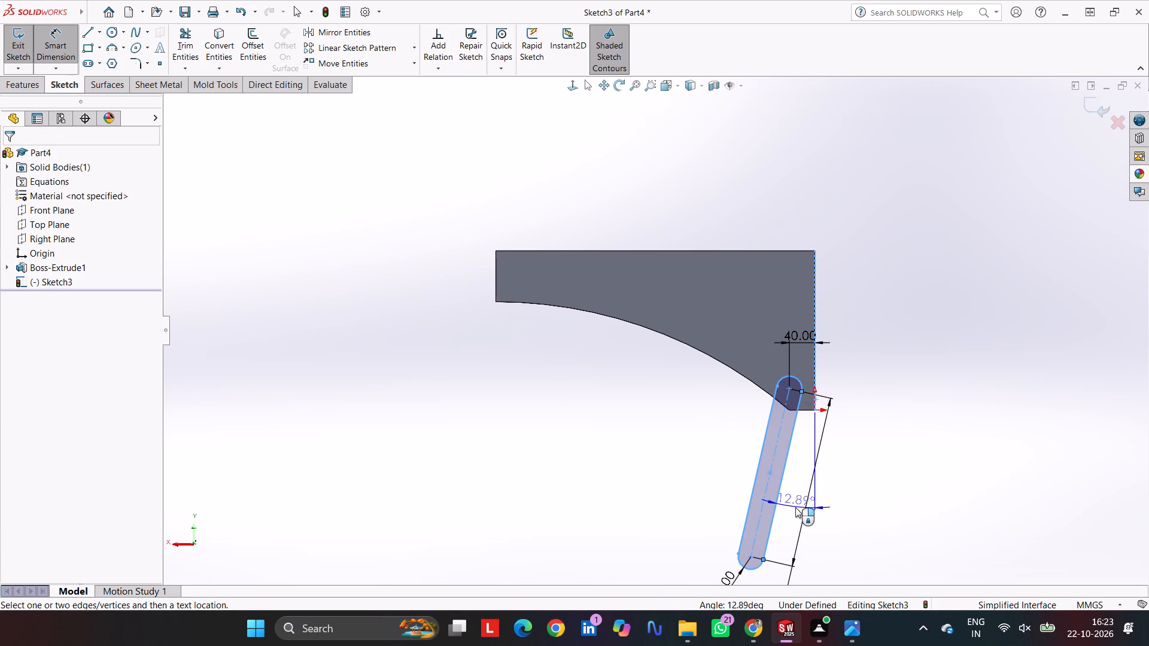
pyautogui.click(795, 507)
pyautogui.press('1')
pyautogui.press('5')
pyautogui.press('Return')
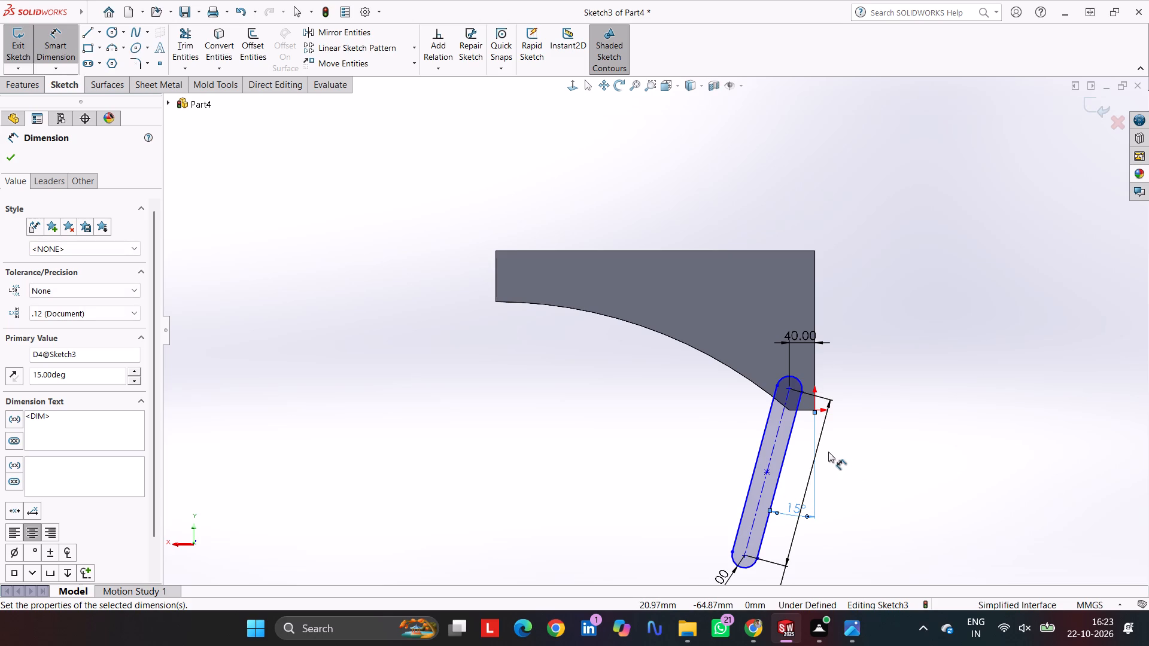
# Dimension the slot's upper centre 50 mm above the plate's short bottom edge.
pyautogui.click(805, 412)
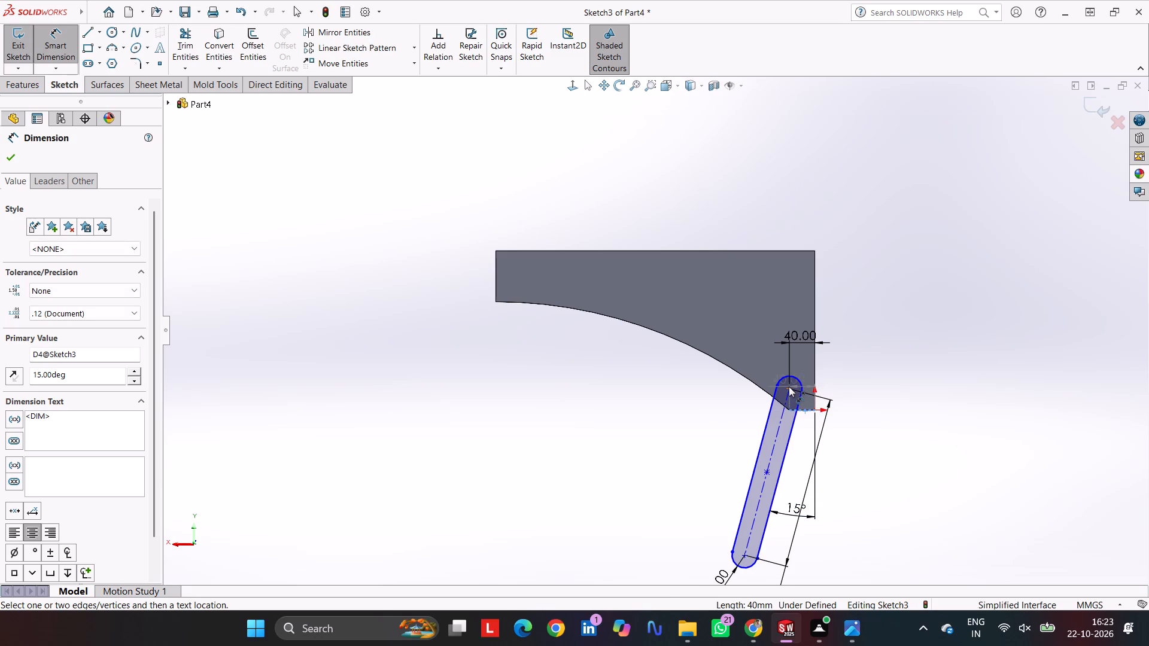
pyautogui.click(789, 386)
pyautogui.click(843, 398)
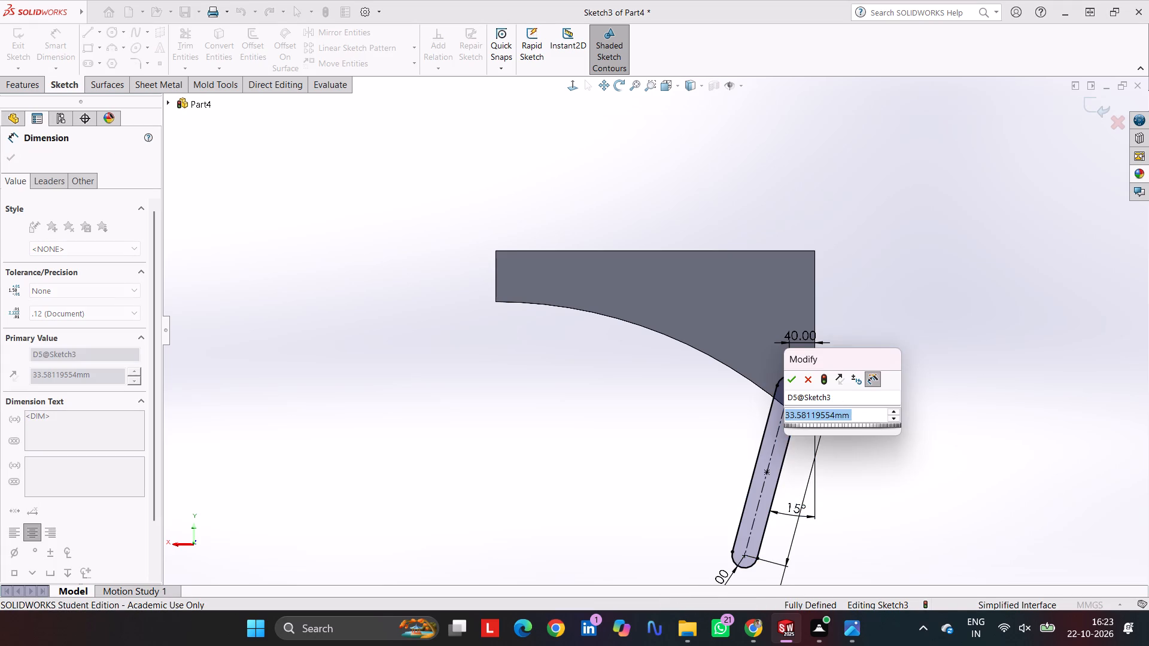
pyautogui.press('5')
pyautogui.press('0')
pyautogui.press('Return')
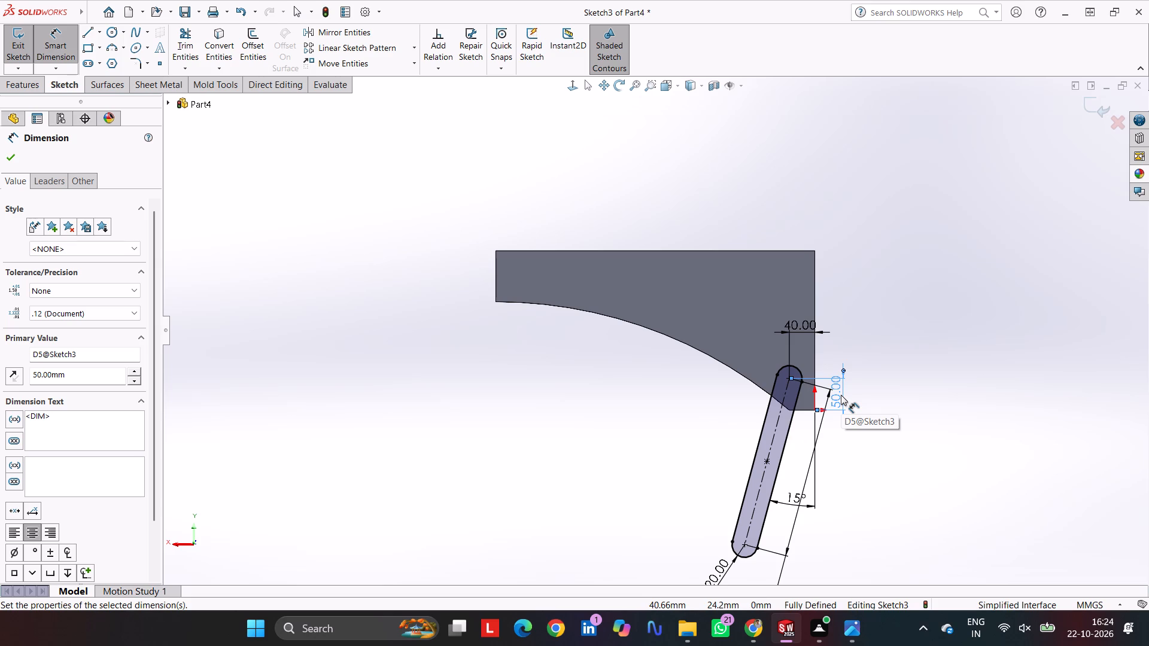
pyautogui.click(7, 165)
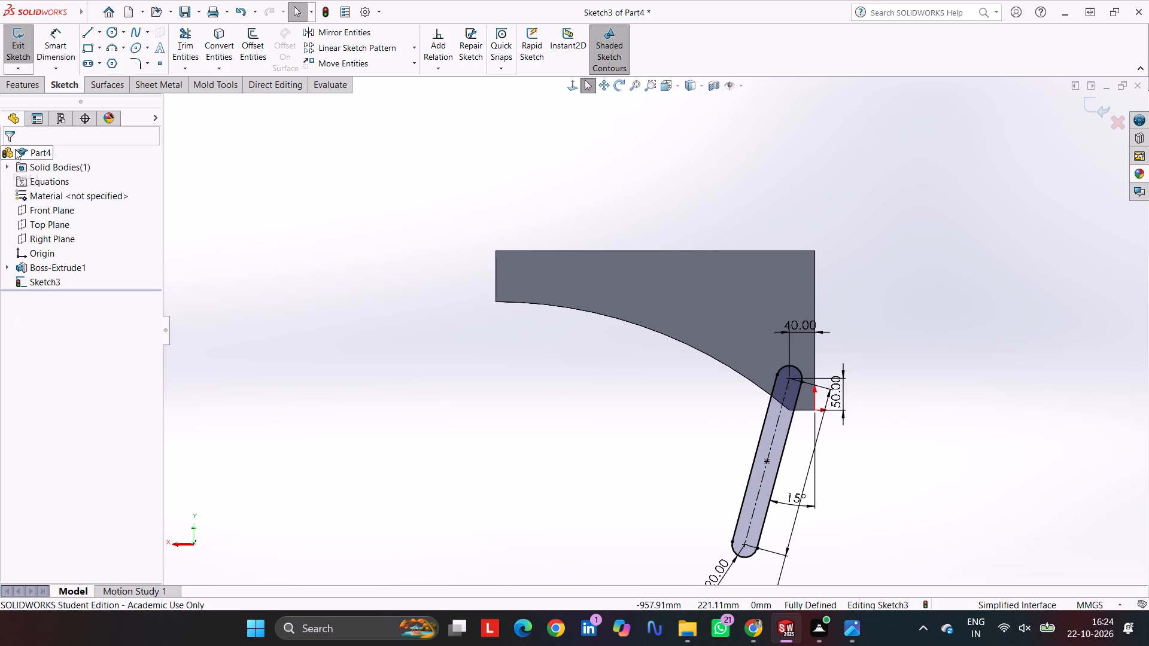
# Extrude the slanted slot profile in the reversed direction to a blind depth of 70-55, i.e. 15 mm.
pyautogui.click(30, 87)
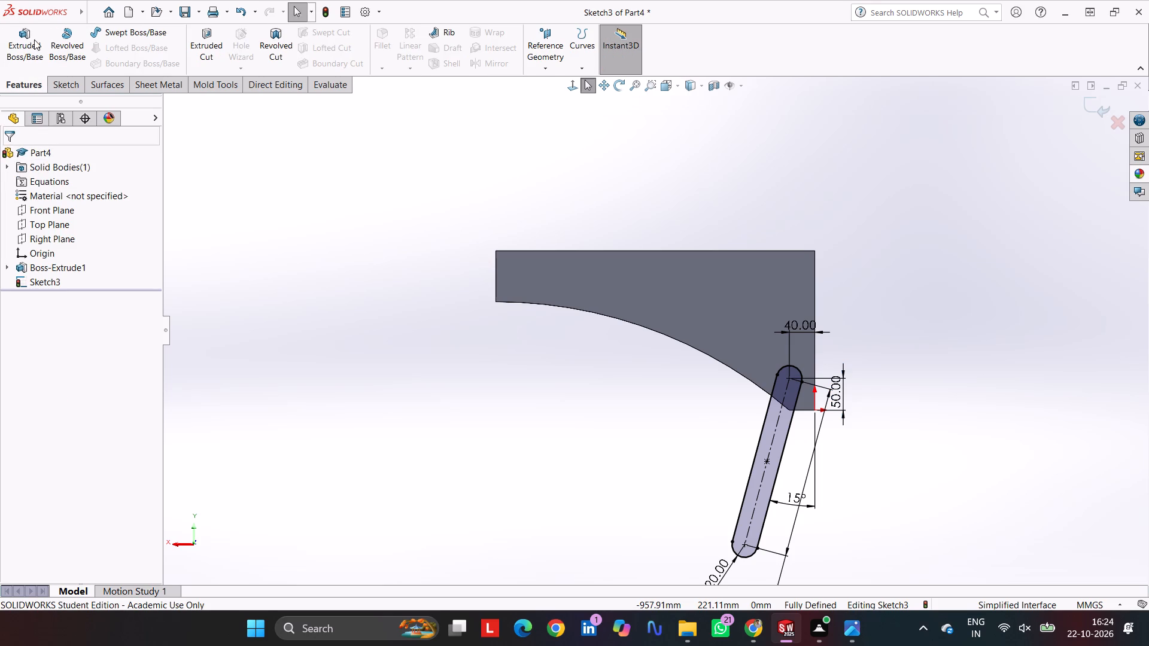
pyautogui.click(34, 39)
pyautogui.scroll(1, 483, 448)
pyautogui.moveTo(484, 449); pyautogui.dragTo(557, 428, button='middle')
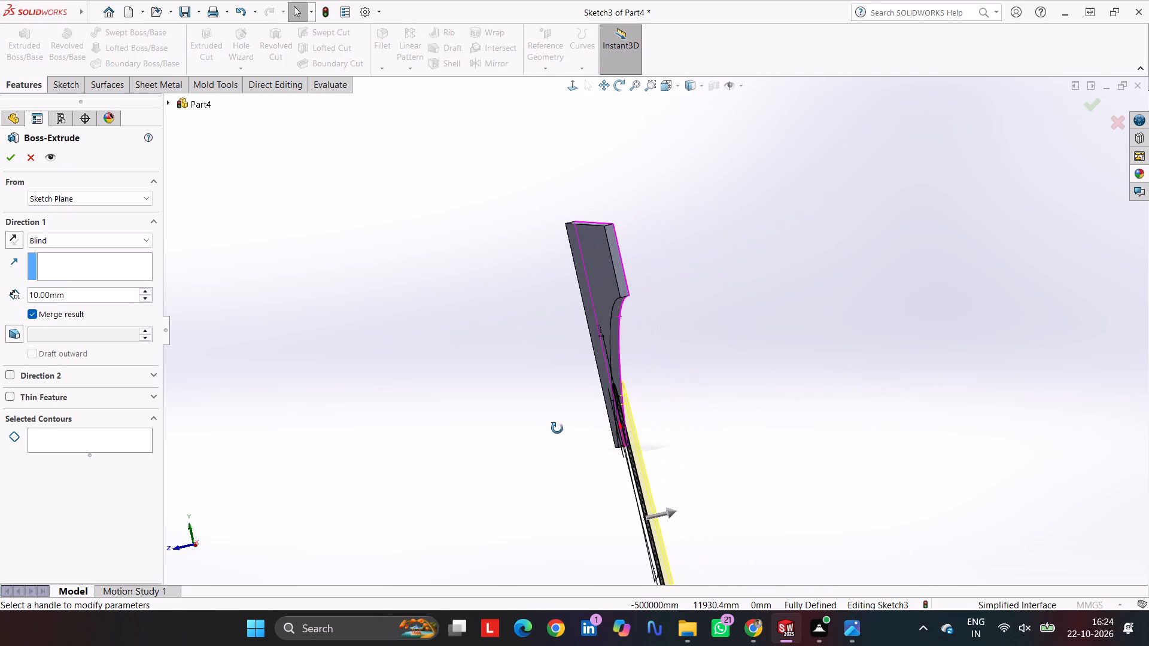
pyautogui.moveTo(557, 428); pyautogui.dragTo(552, 429, button='middle')
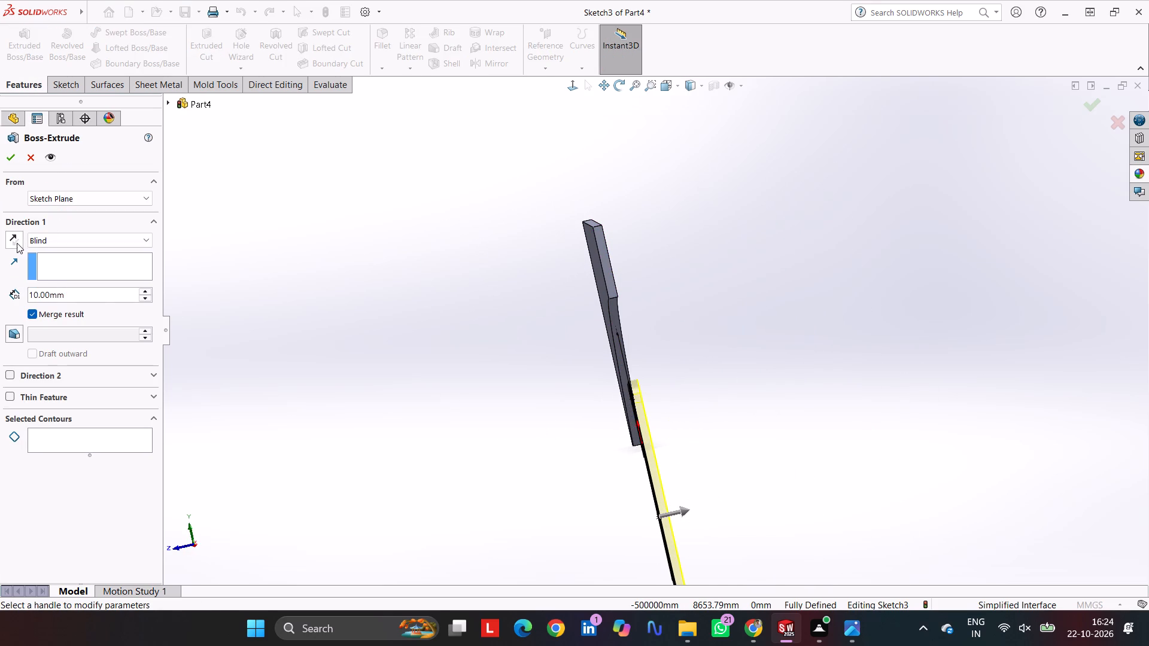
pyautogui.click(15, 243)
pyautogui.moveTo(94, 298); pyautogui.dragTo(0, 306)
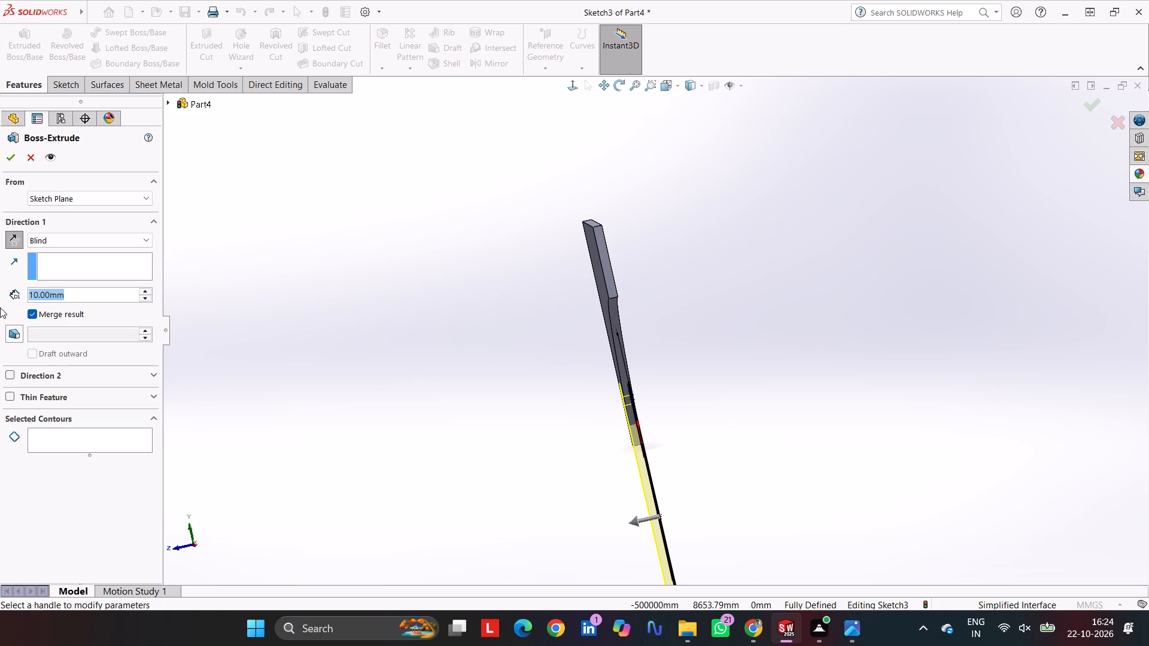
pyautogui.write('70')
pyautogui.write('-55')
pyautogui.press('Return')
pyautogui.press('Return')
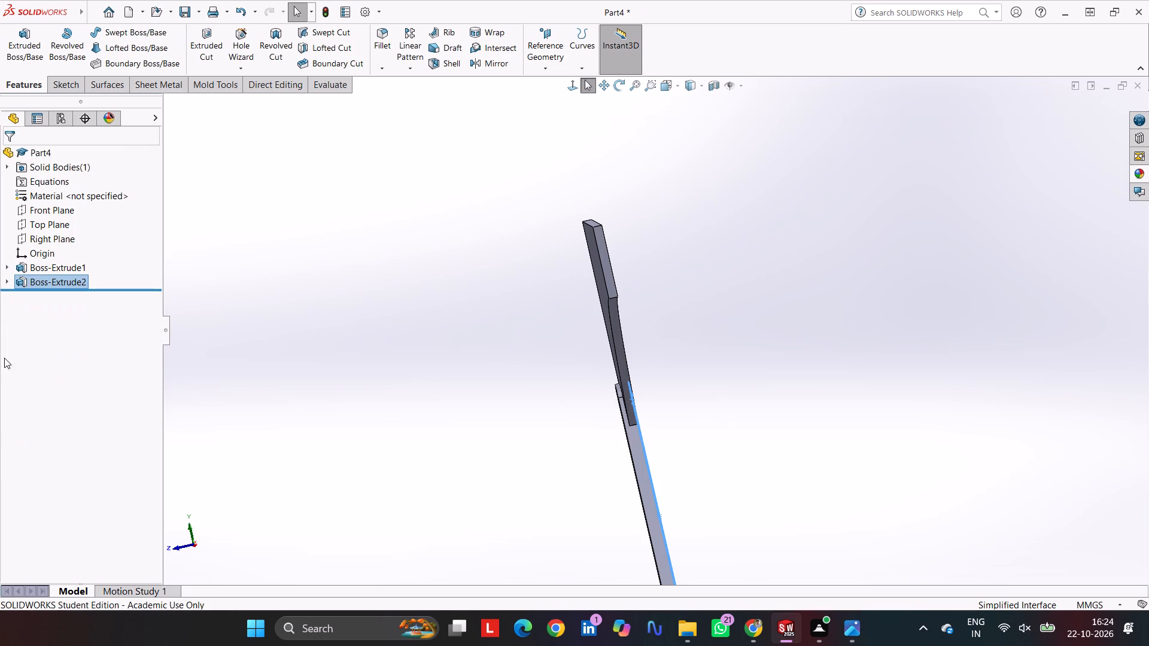
# Examine how the extruded leg joins the arc-sided plate from several sides.
pyautogui.click(694, 418)
pyautogui.moveTo(713, 447); pyautogui.dragTo(696, 486, button='middle')
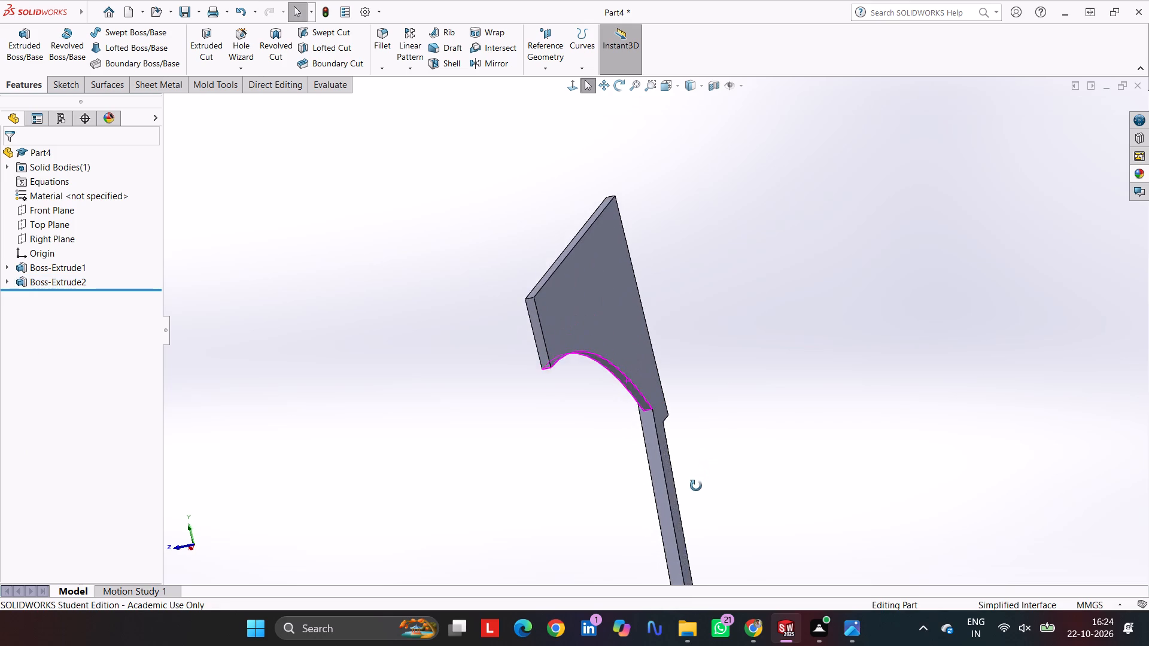
pyautogui.moveTo(696, 486); pyautogui.dragTo(730, 455, button='middle')
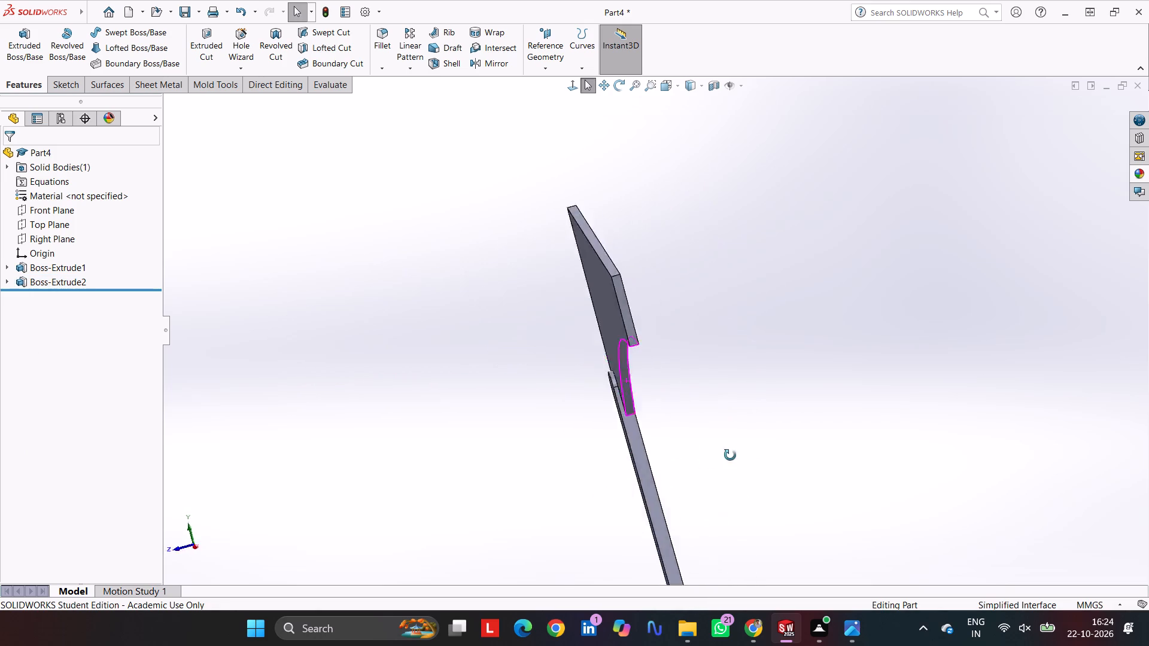
pyautogui.moveTo(730, 455); pyautogui.dragTo(824, 374, button='middle')
pyautogui.click(783, 406)
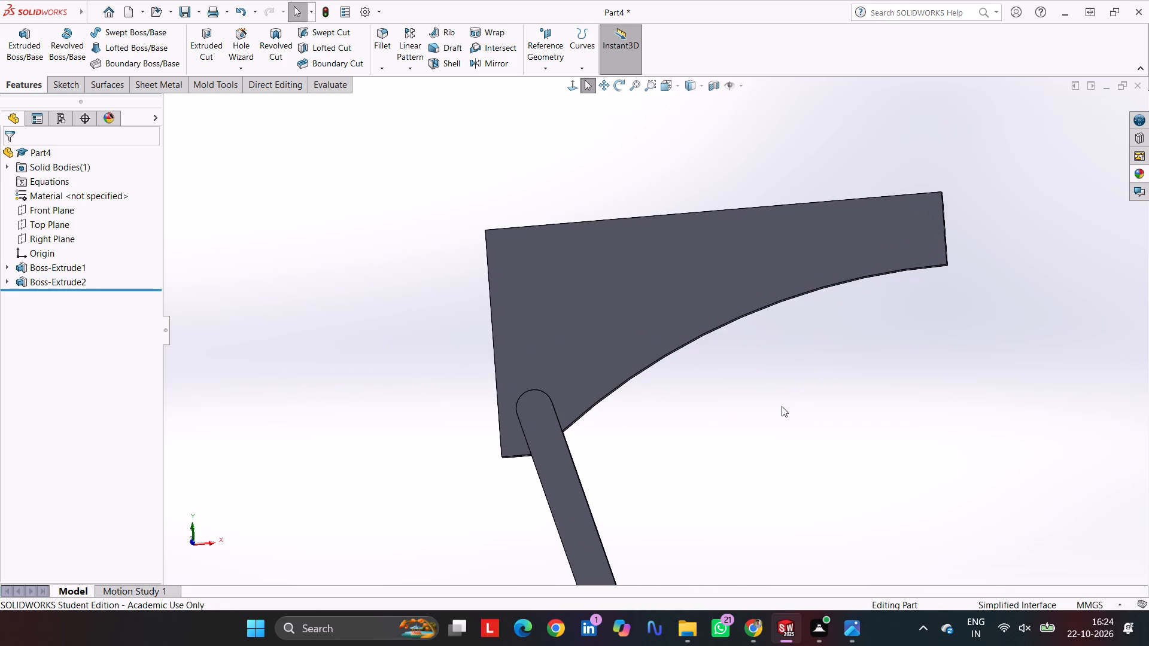
pyautogui.click(822, 393)
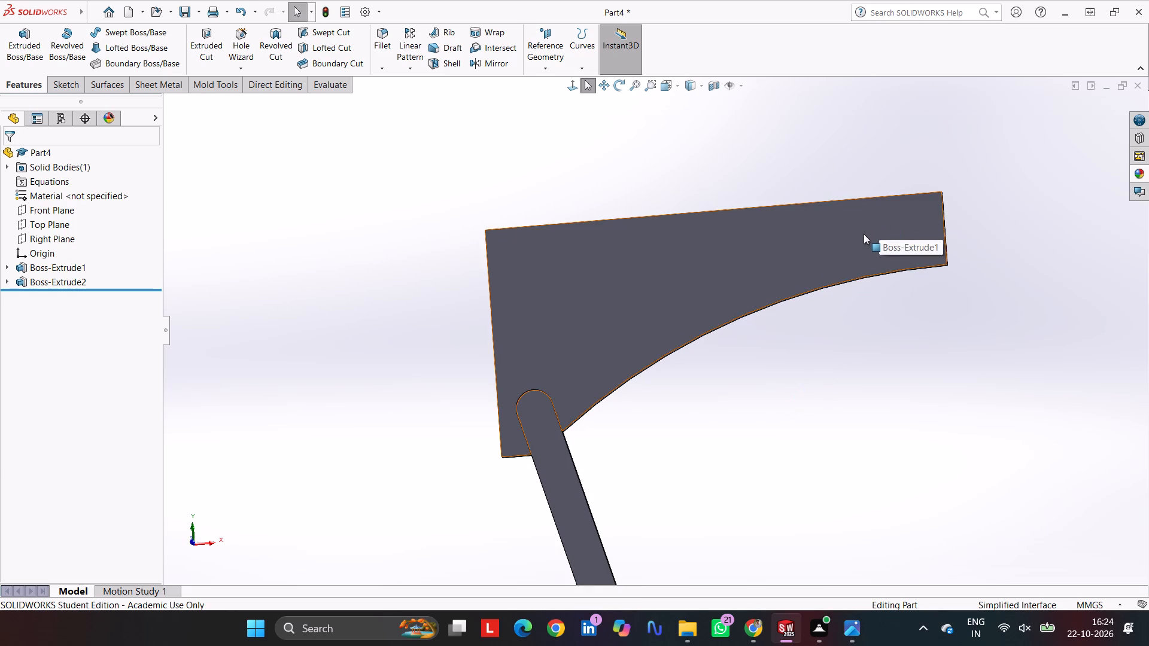
pyautogui.moveTo(926, 381); pyautogui.dragTo(902, 378, button='middle')
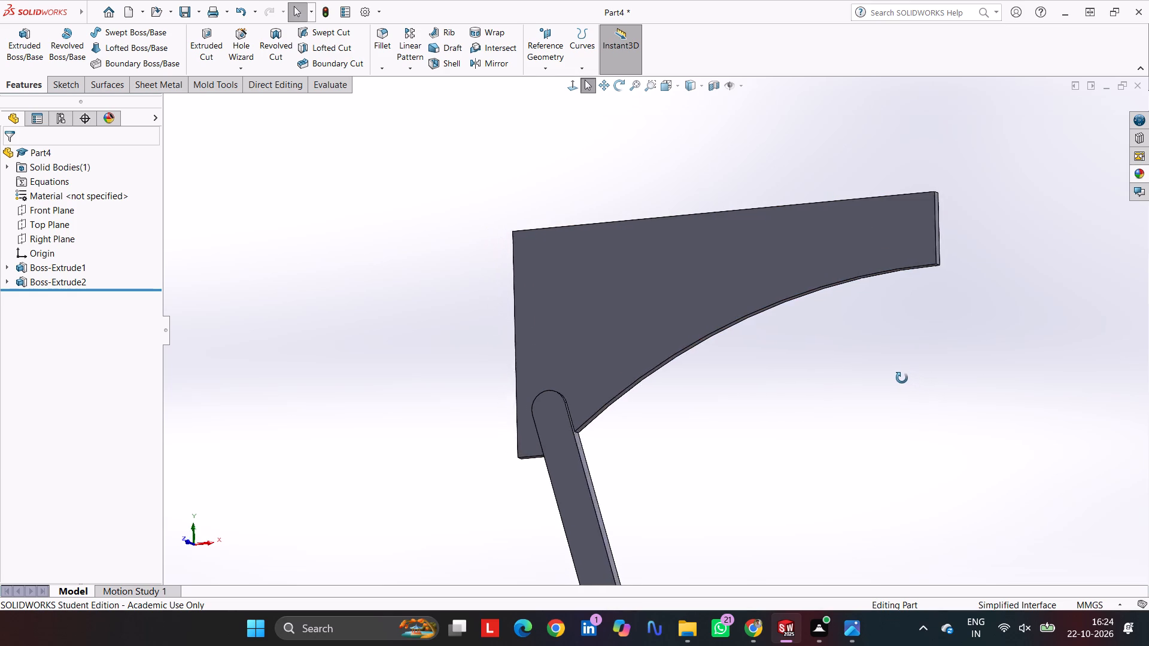
pyautogui.moveTo(902, 378); pyautogui.dragTo(885, 380, button='middle')
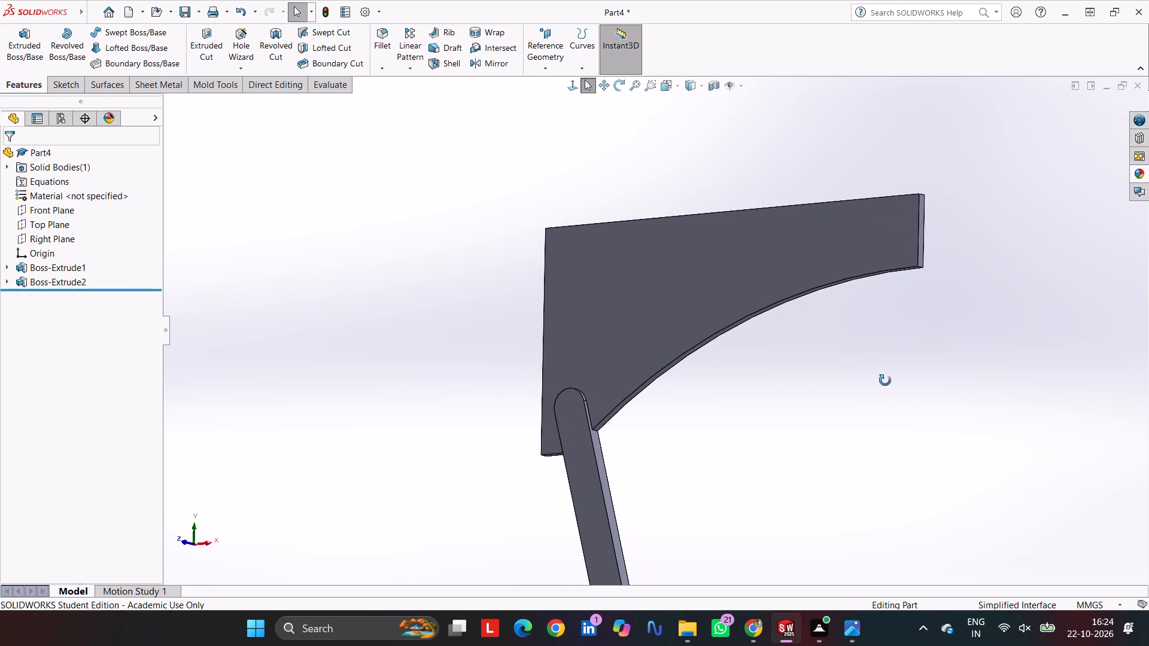
pyautogui.moveTo(885, 380); pyautogui.dragTo(886, 380, button='middle')
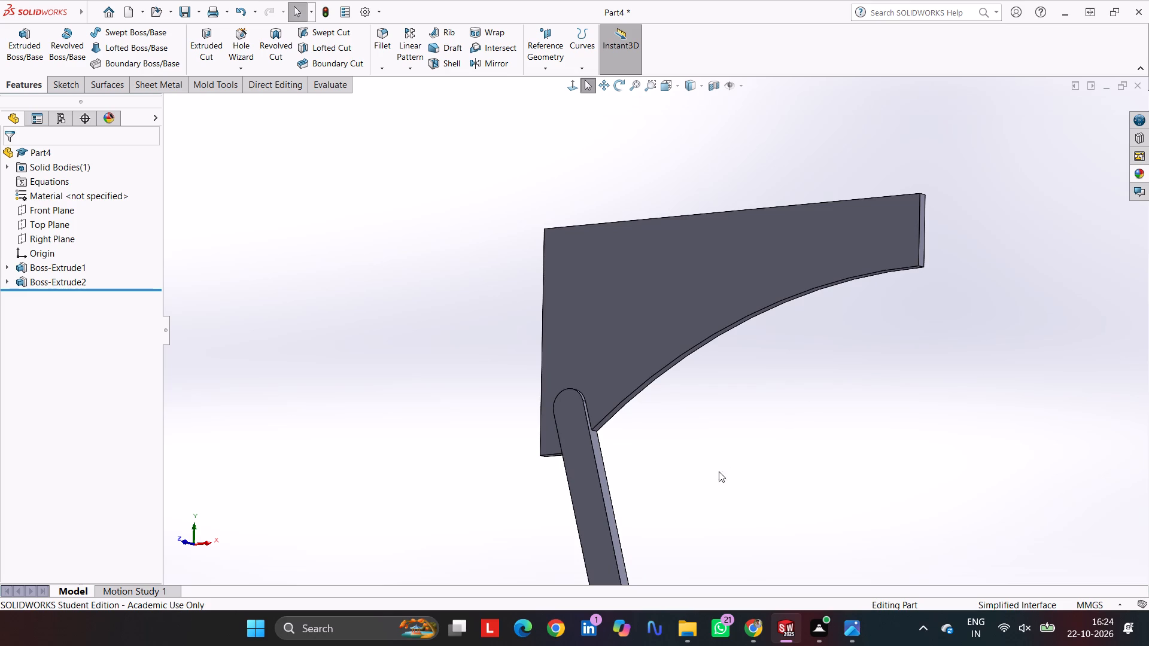
# On the leg's exposed flat face, sketch a circle about 26 mm in diameter concentric with the leg's lower rounded end.
pyautogui.scroll(4, 672, 505)
pyautogui.click(636, 472)
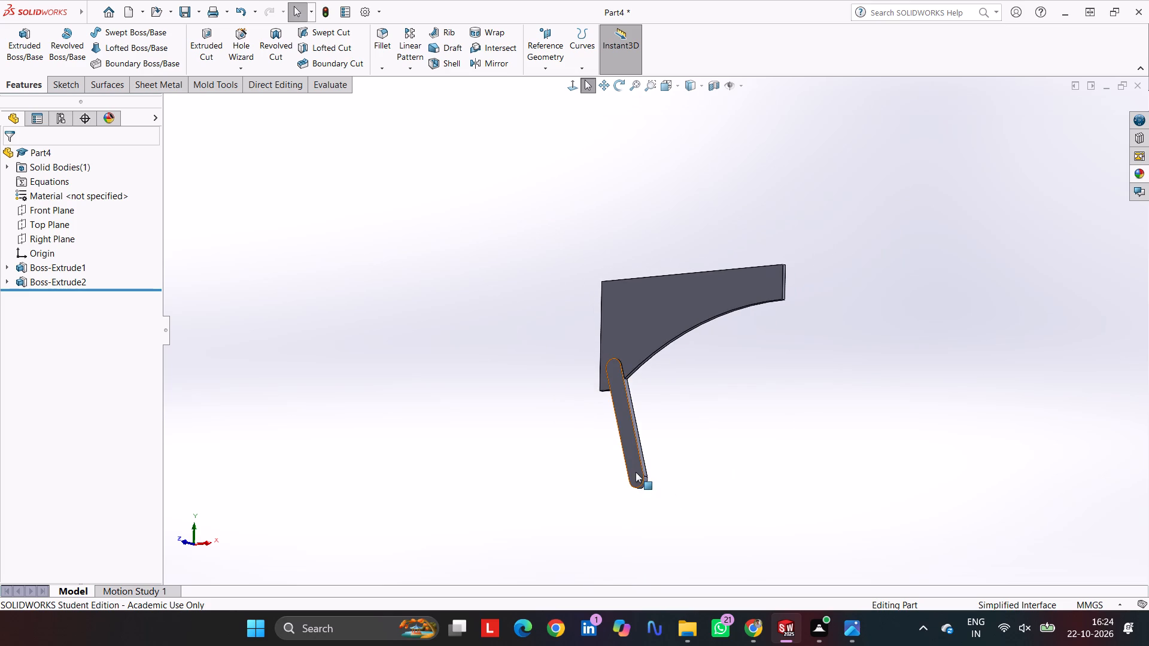
pyautogui.click(689, 441)
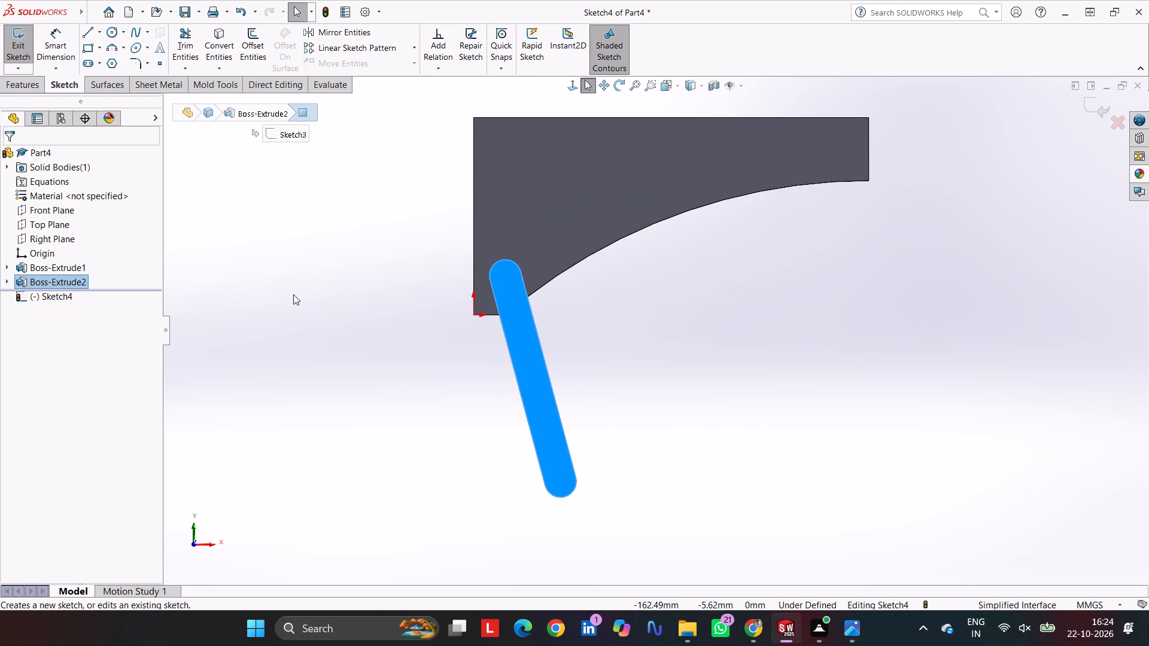
pyautogui.click(108, 39)
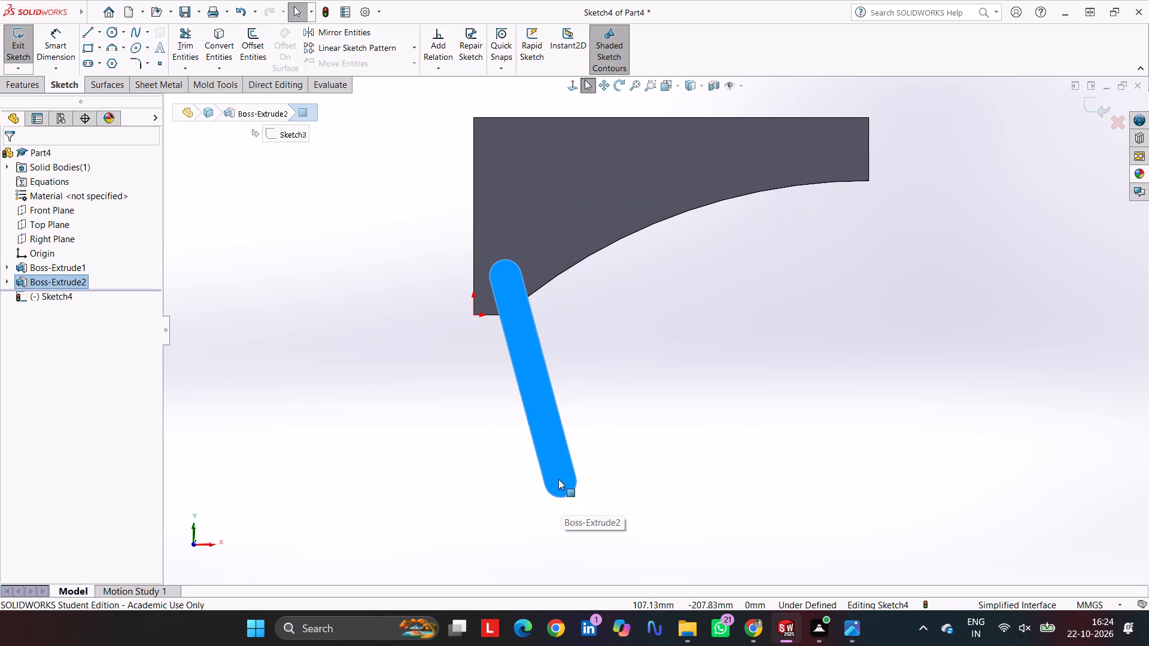
pyautogui.click(111, 36)
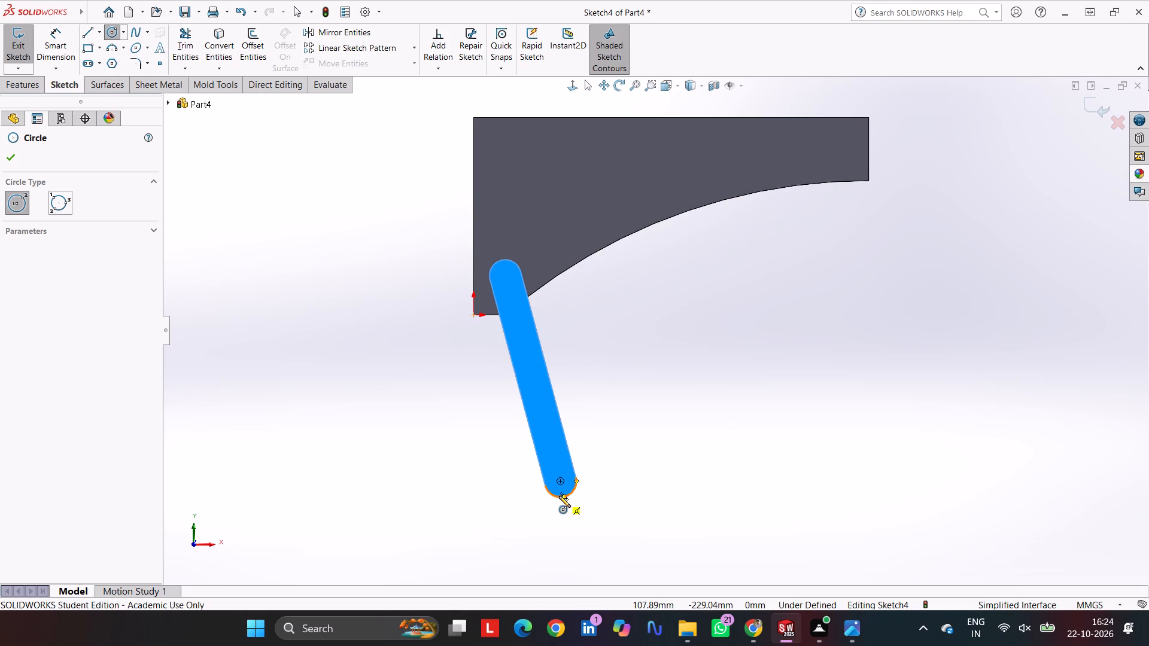
pyautogui.click(561, 480)
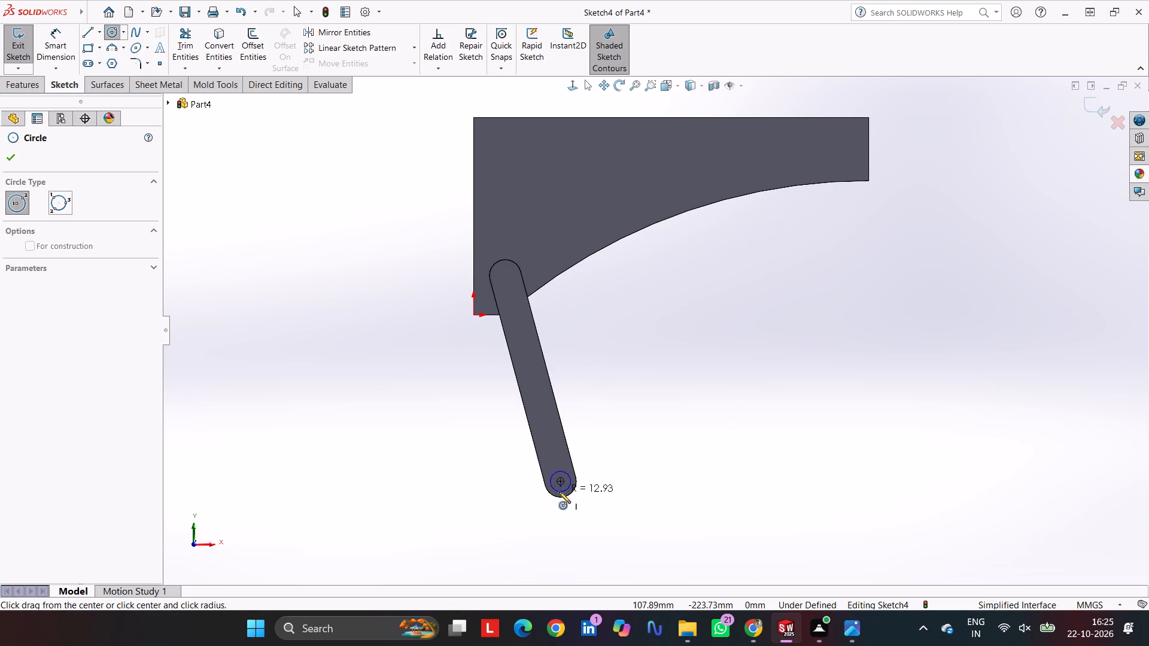
pyautogui.click(559, 492)
# Dimension the circle at the leg's lower end to 30 mm diameter.
pyautogui.click(54, 42)
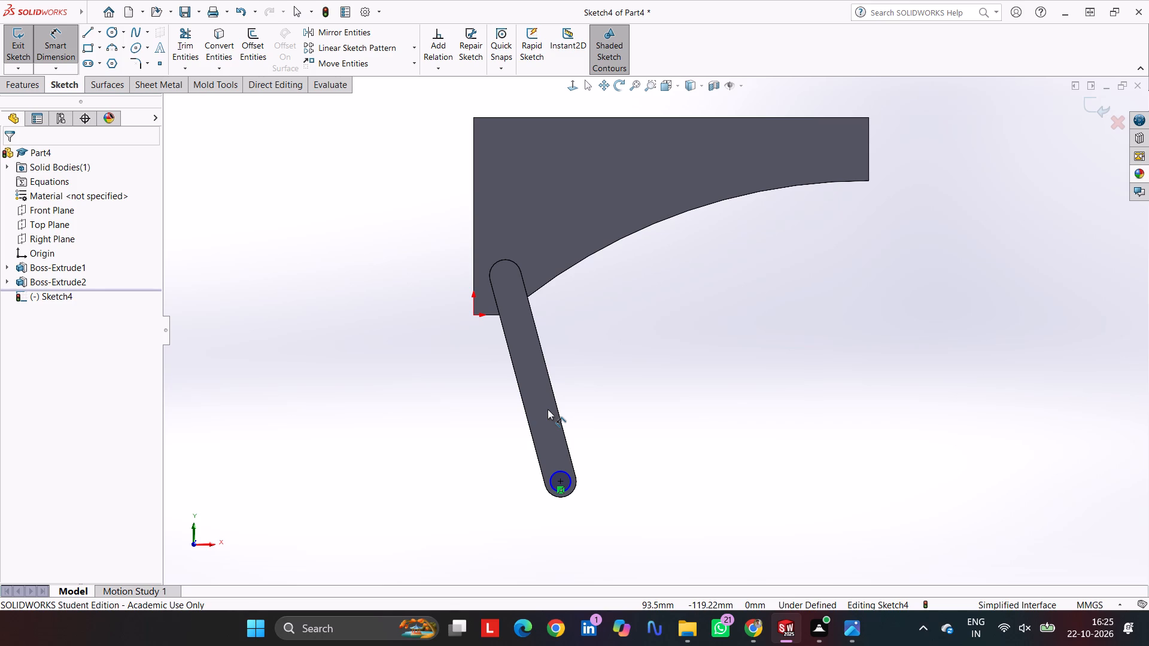
pyautogui.scroll(-3, 556, 475)
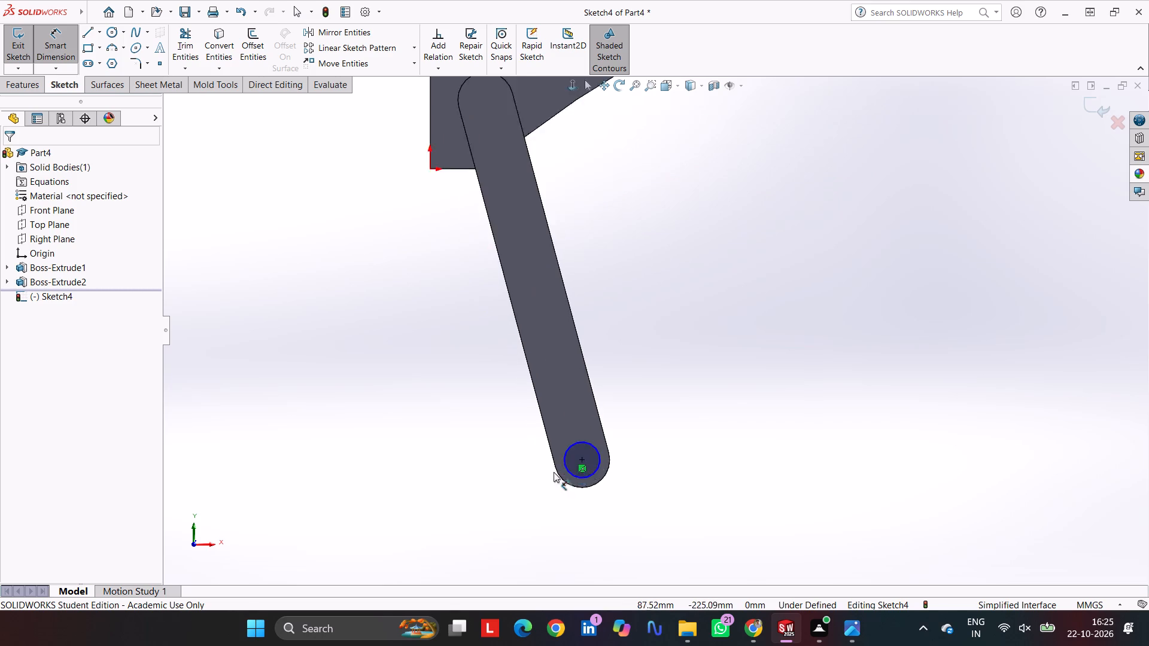
pyautogui.scroll(-2, 554, 472)
pyautogui.click(621, 418)
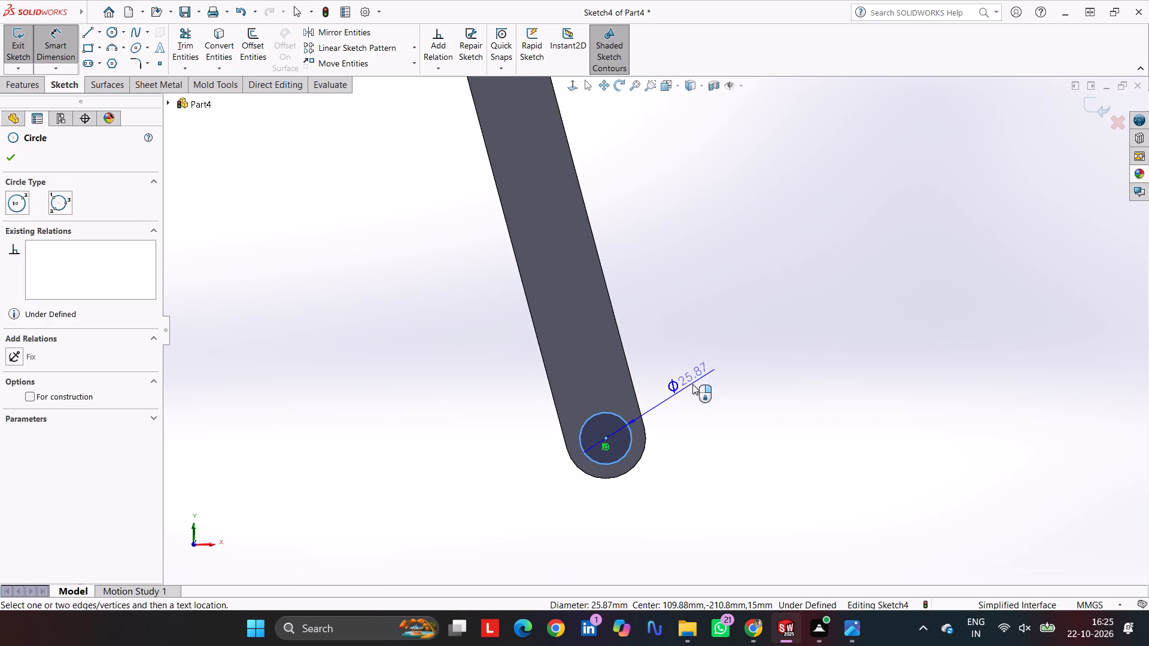
pyautogui.click(759, 379)
pyautogui.write('30')
pyautogui.press('Return')
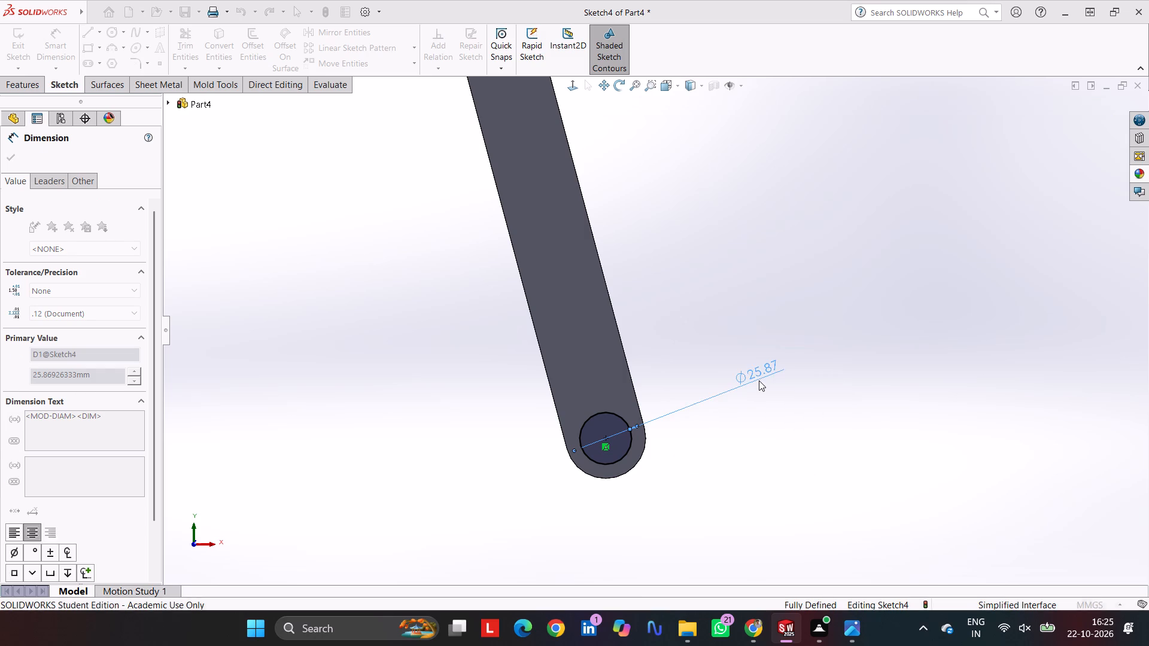
# Extrude the 30 mm circle outward from the leg's face as a pin with a blind depth of 55 mm.
pyautogui.click(16, 84)
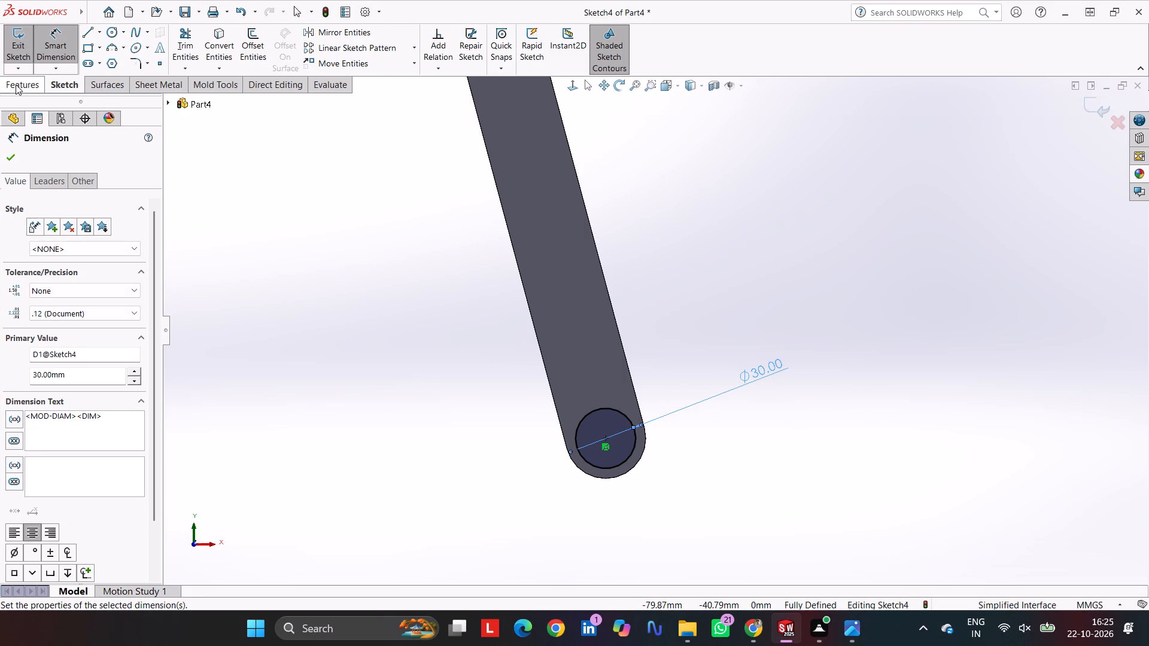
pyautogui.click(19, 45)
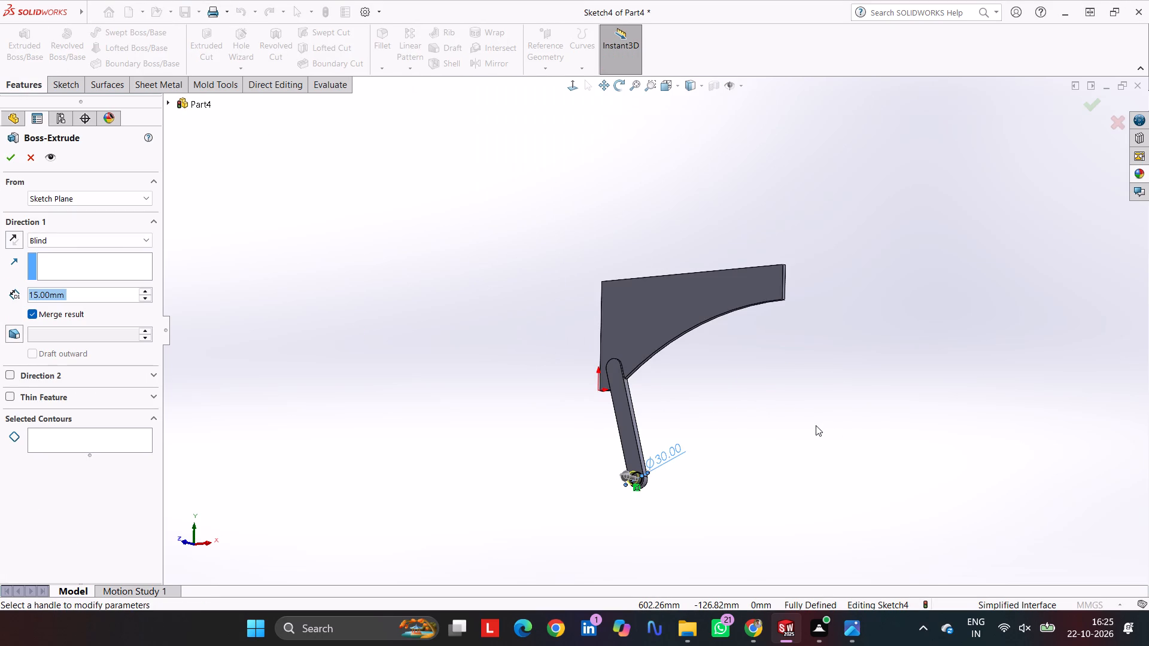
pyautogui.write('55')
pyautogui.press('Return')
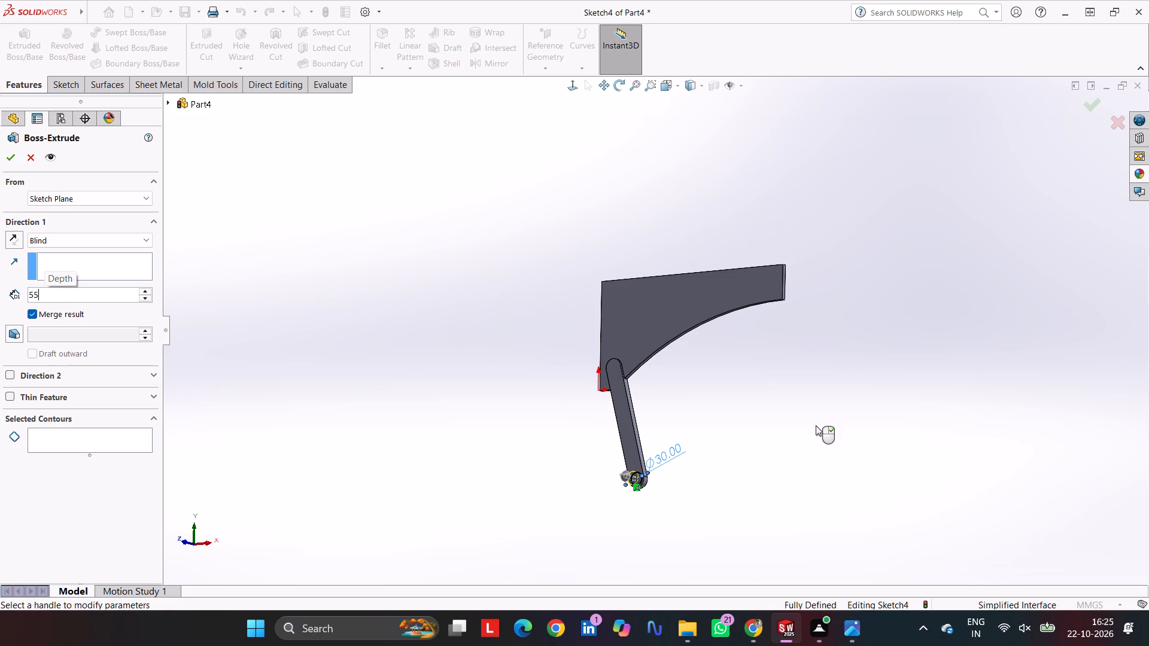
pyautogui.press('Return')
pyautogui.click(782, 446)
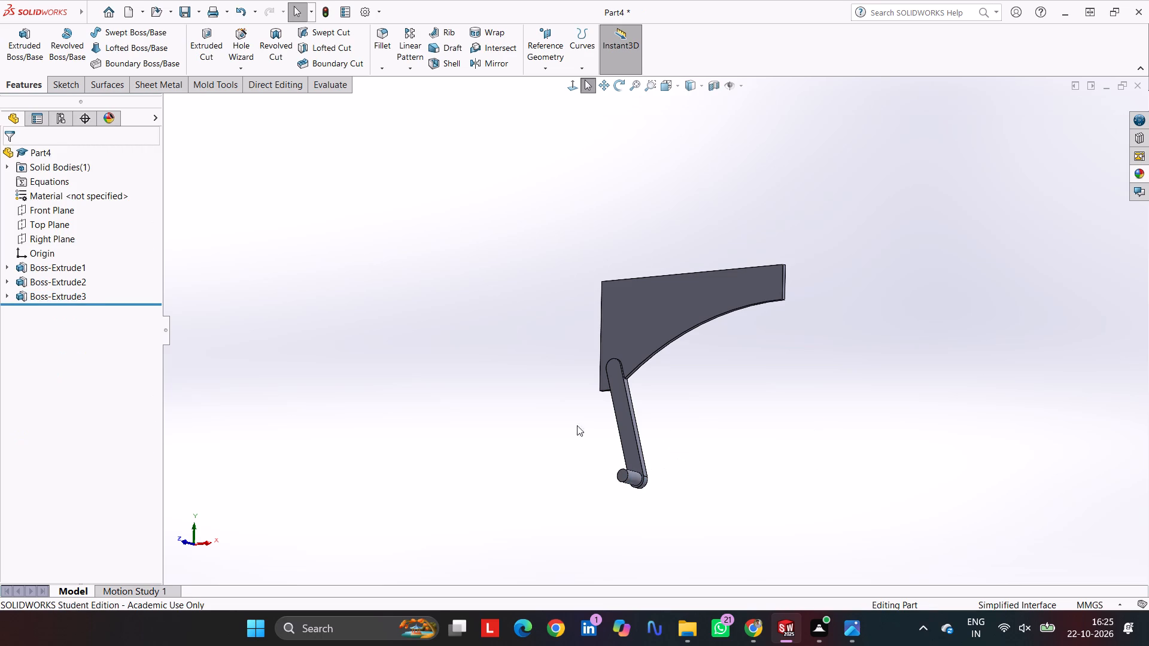
# On the plate's flat face, sketch a circle about 73 mm in diameter inside the narrow end farthest from the leg.
pyautogui.click(676, 299)
pyautogui.click(734, 264)
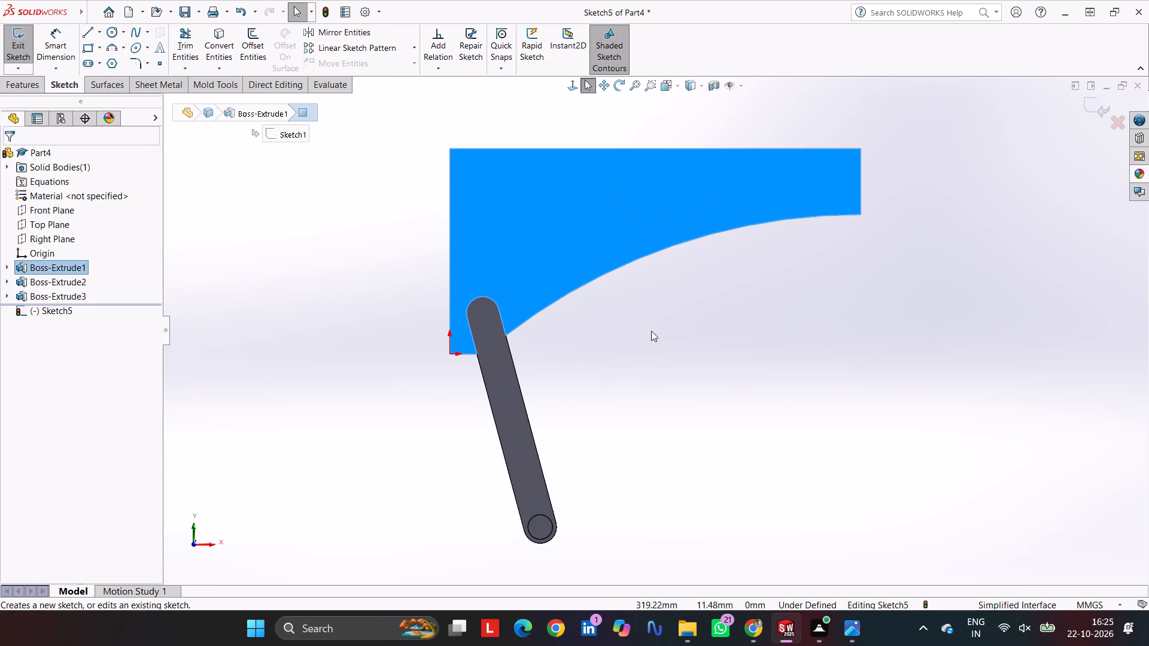
pyautogui.click(108, 33)
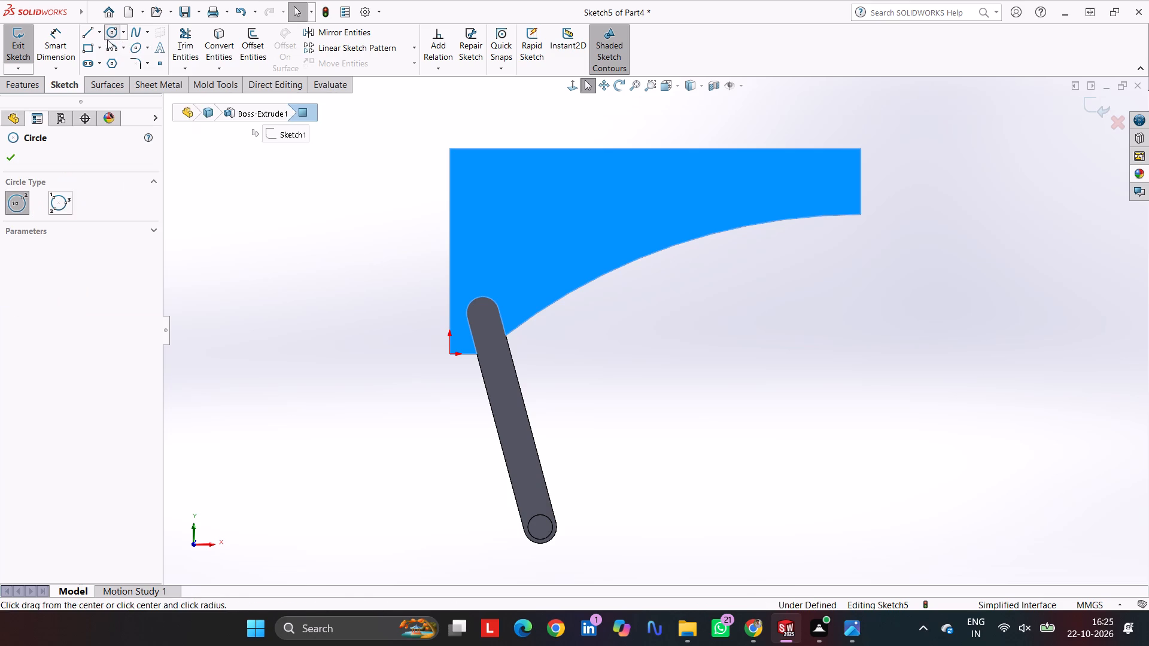
pyautogui.click(820, 183)
pyautogui.click(793, 194)
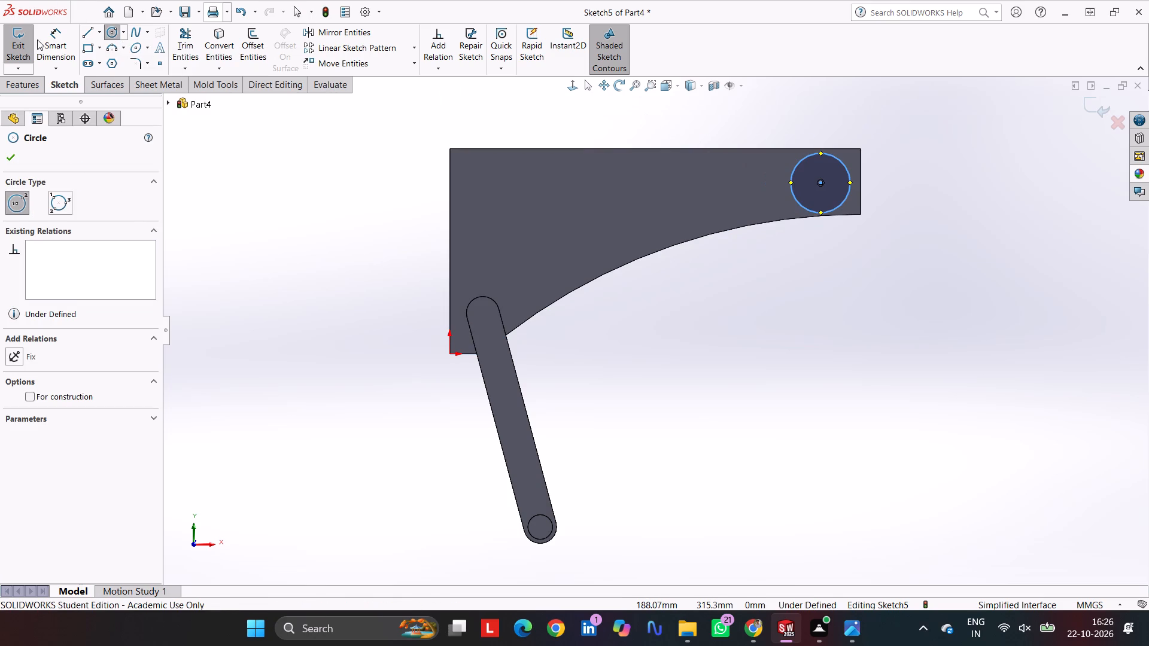
# Dimension the circle in the plate's narrow far end to 40 mm diameter.
pyautogui.click(51, 33)
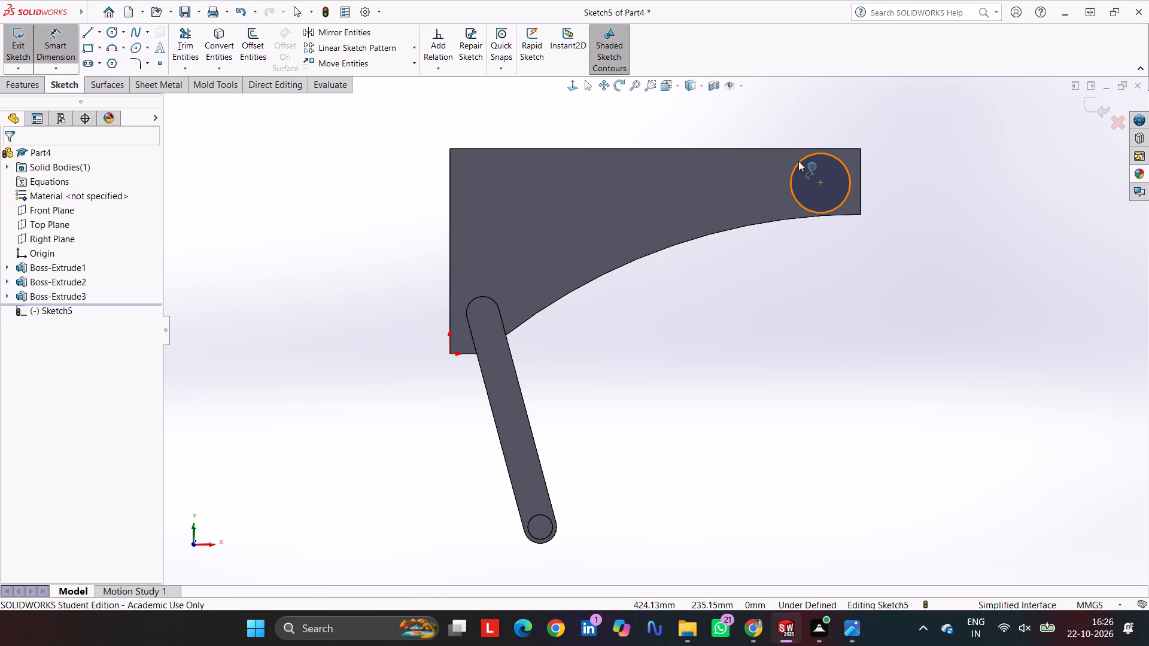
pyautogui.click(798, 161)
pyautogui.click(786, 106)
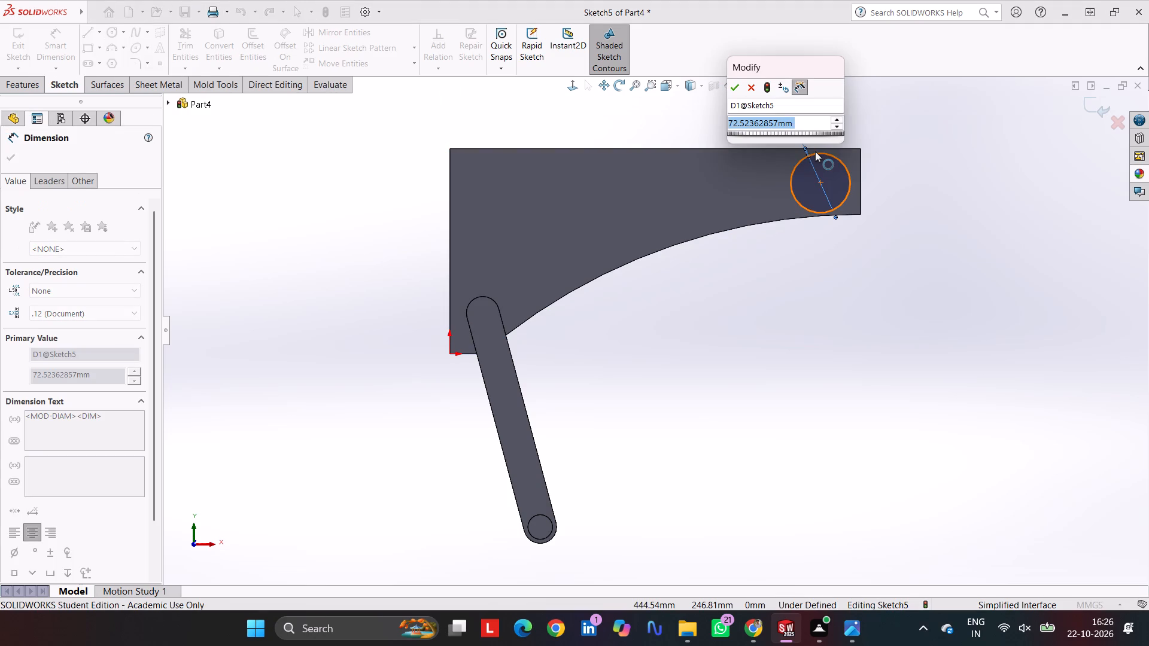
pyautogui.write('40')
pyautogui.press('Return')
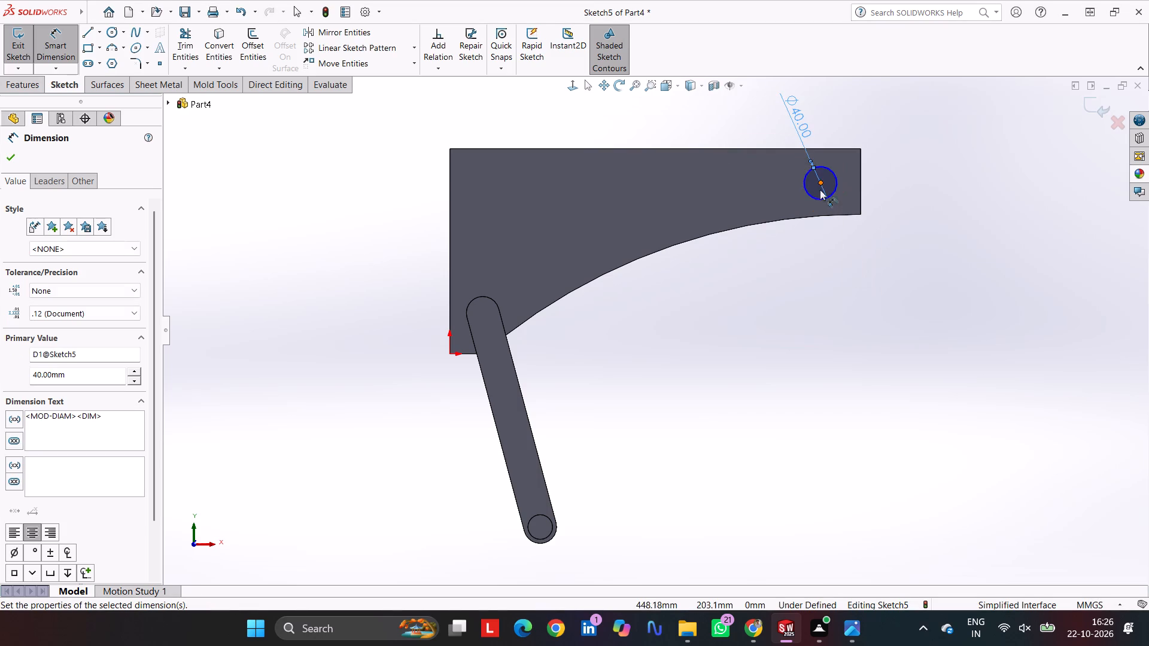
# Dimension the 40 mm circle's centre 70 mm from the plate's narrow end edge.
pyautogui.scroll(-4, 824, 174)
pyautogui.click(768, 236)
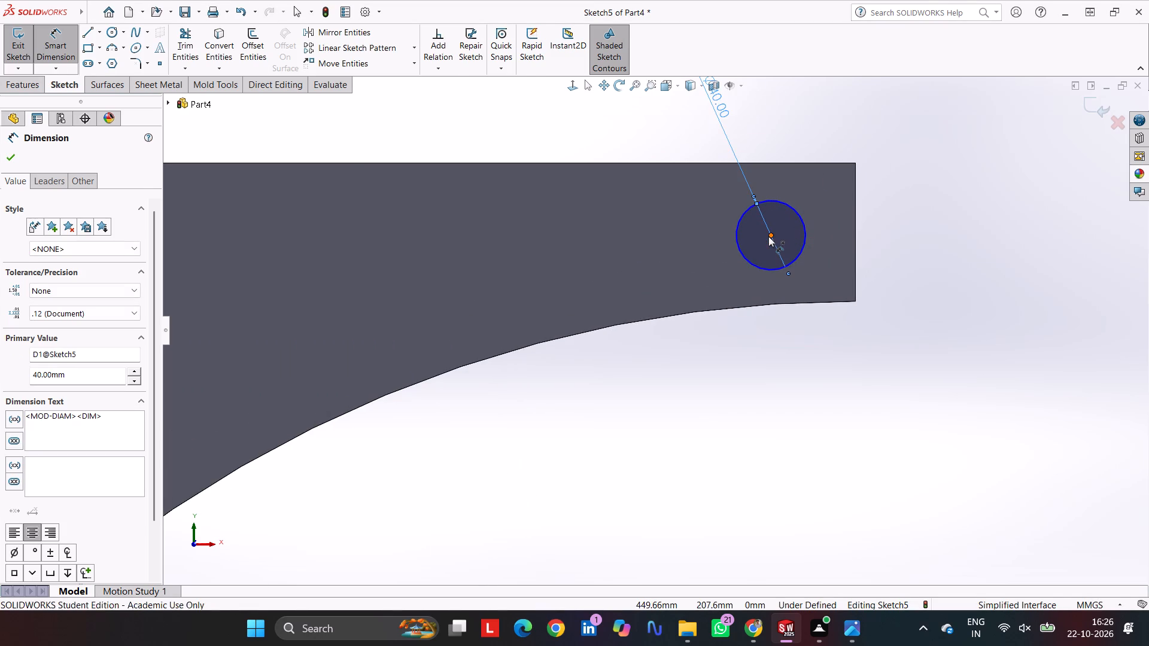
pyautogui.click(856, 229)
pyautogui.click(813, 129)
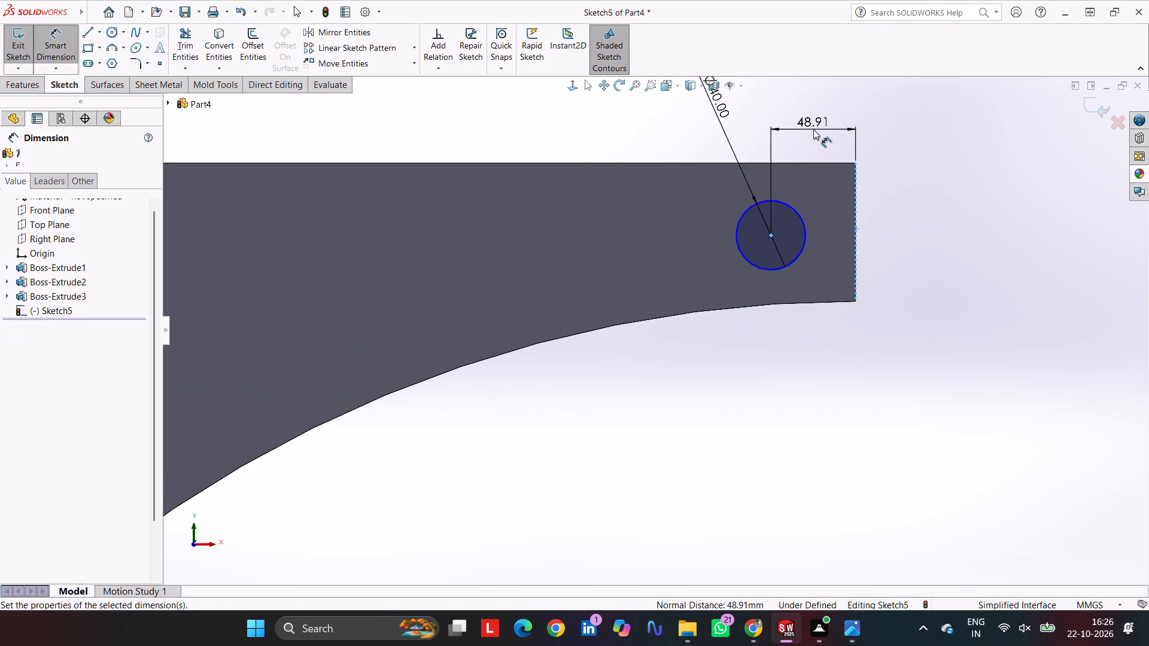
pyautogui.write('70')
pyautogui.press('Return')
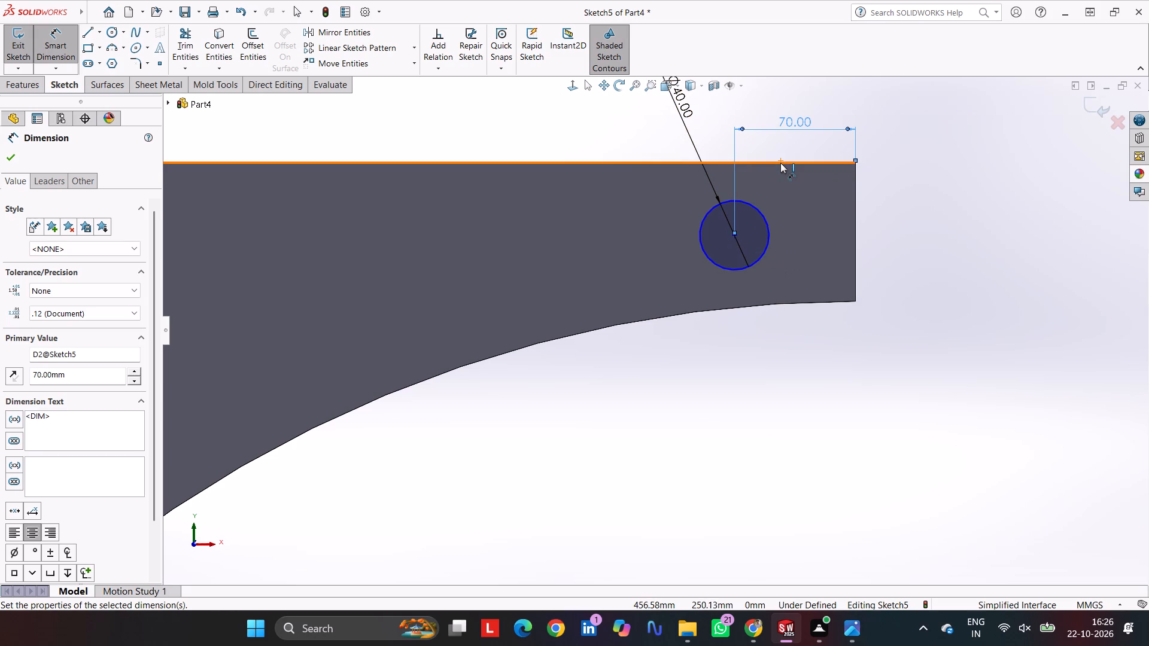
# Dimension the 40 mm circle's centre 40 mm from the plate's long straight upper edge.
pyautogui.click(780, 163)
pyautogui.click(734, 234)
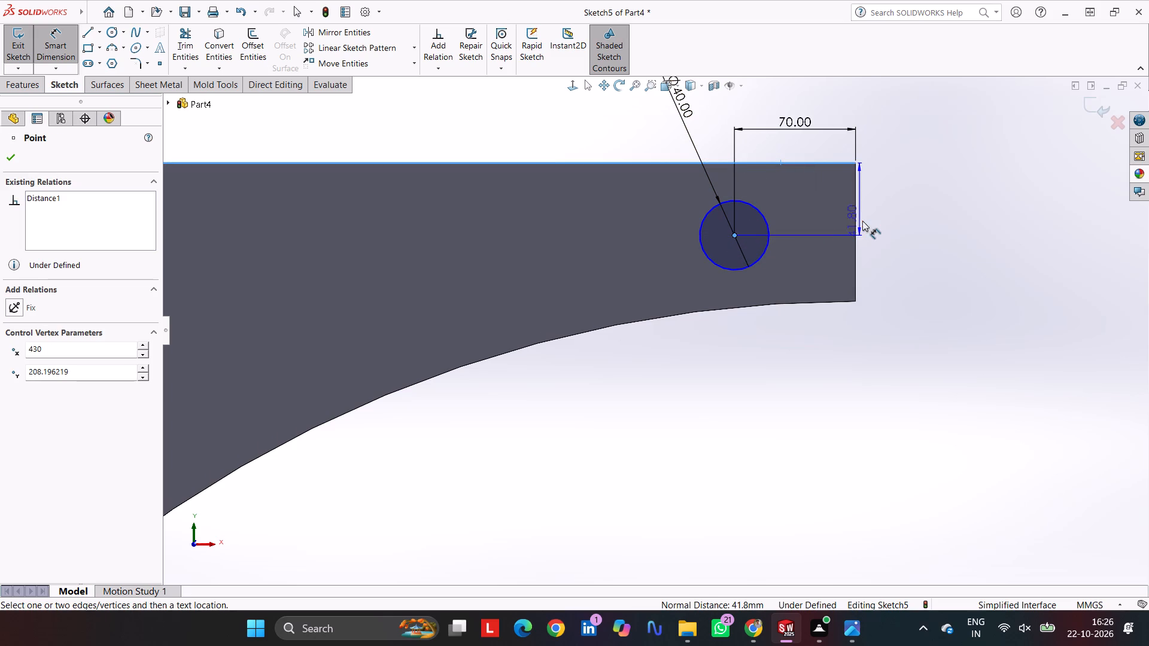
pyautogui.click(883, 211)
pyautogui.press('4')
pyautogui.press('0')
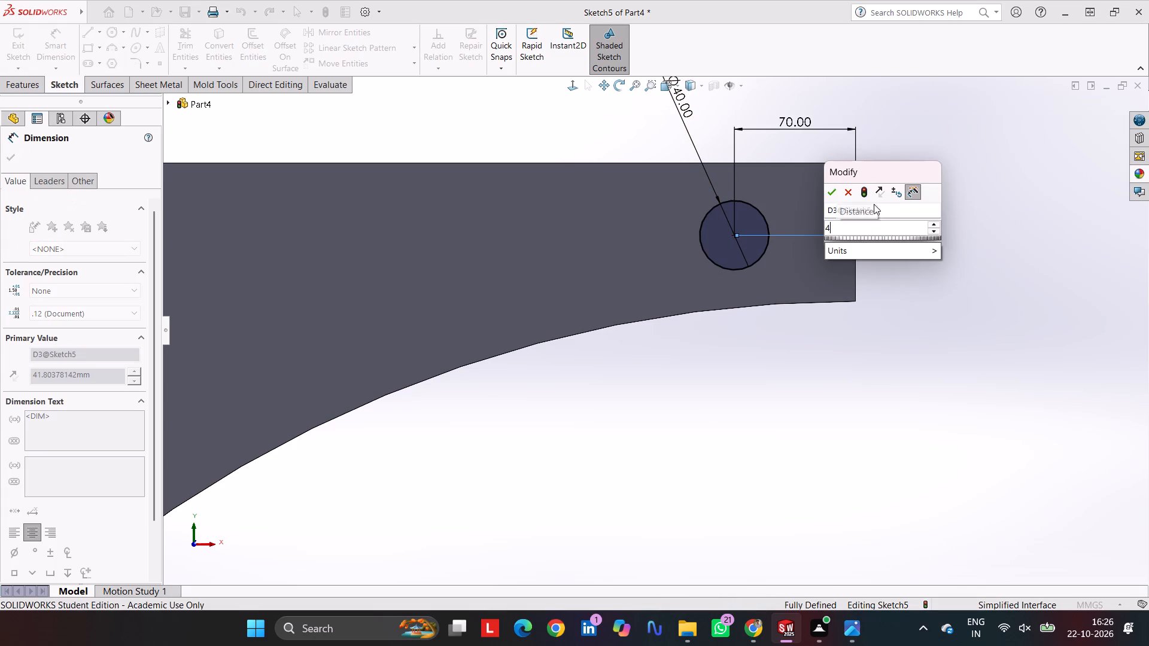
pyautogui.press('Return')
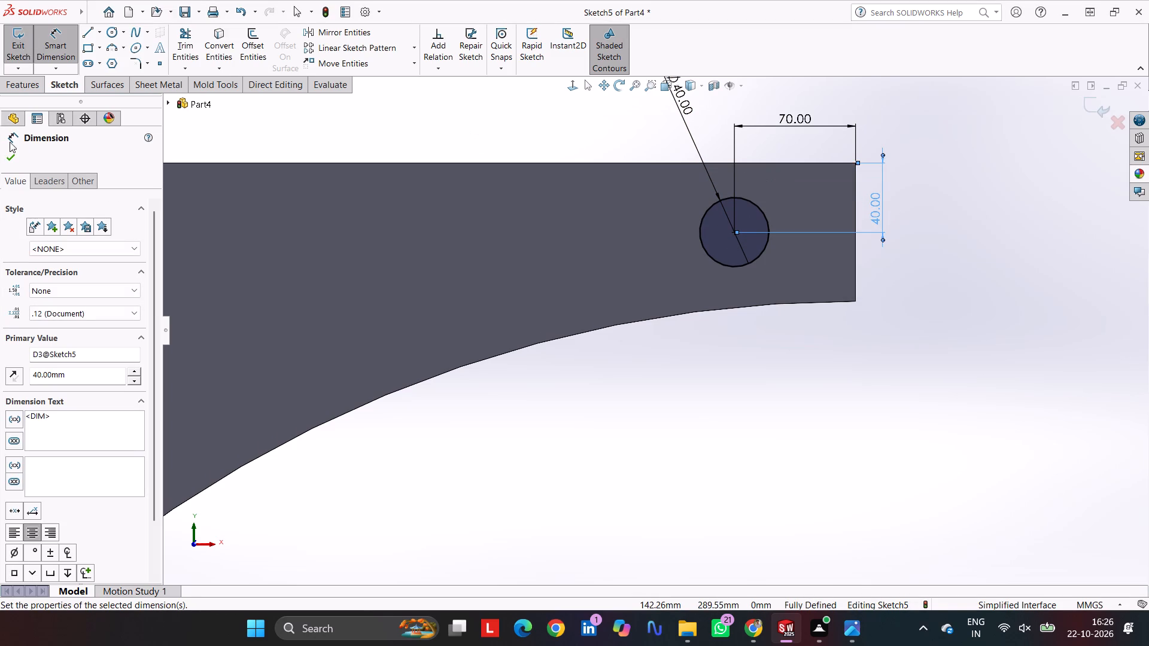
pyautogui.click(4, 162)
# Extrude the 40 mm circle outward from the plate's face as a pin with a blind depth of 60 mm.
pyautogui.click(29, 84)
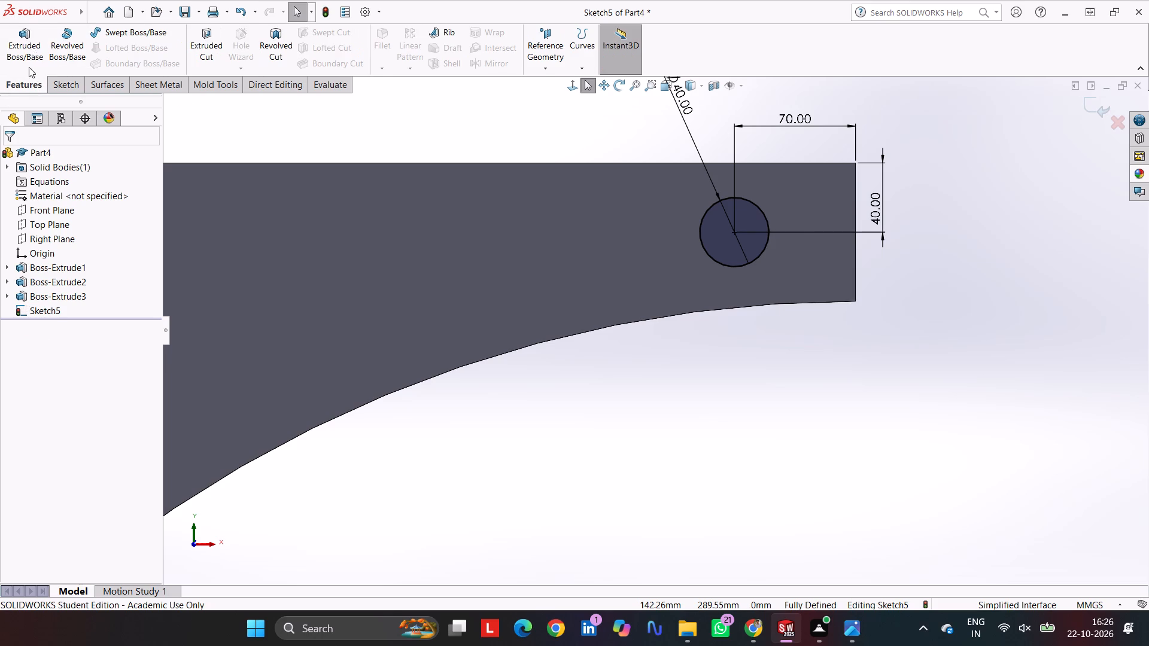
pyautogui.click(23, 38)
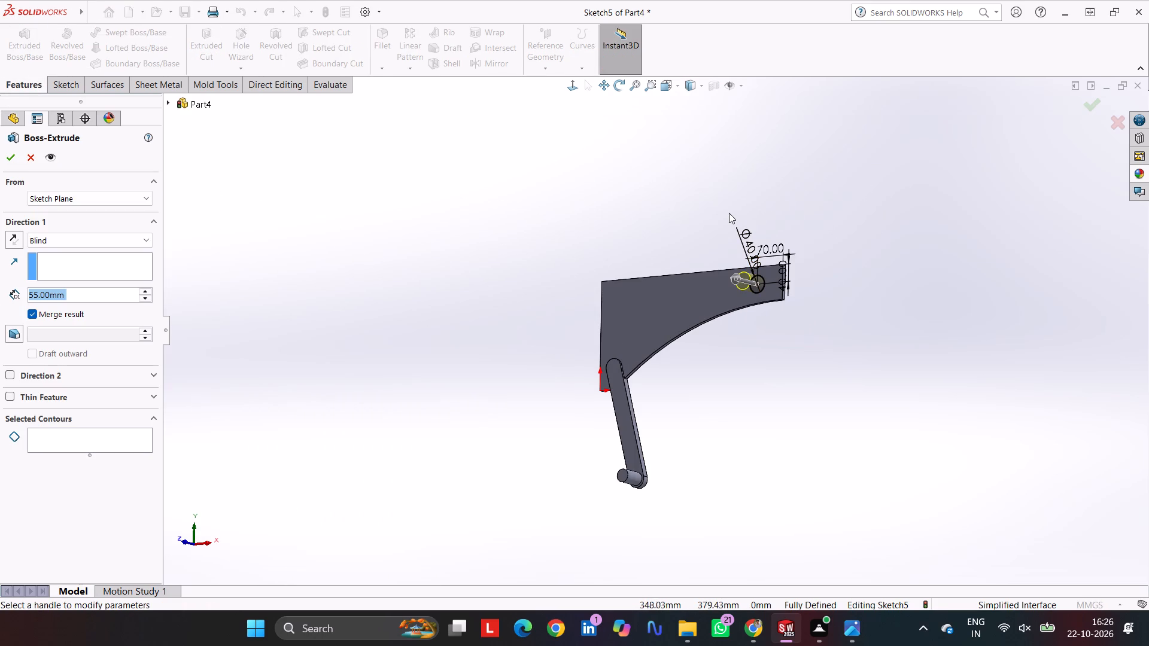
pyautogui.write('60')
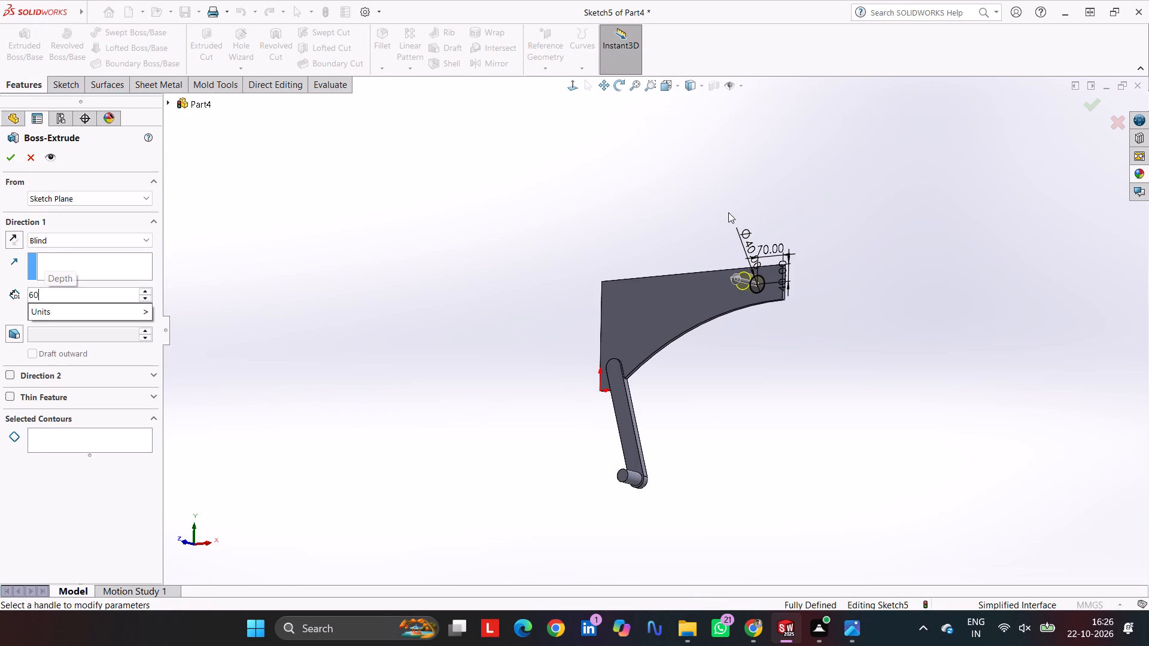
pyautogui.press('Return')
pyautogui.press('Return')
pyautogui.click(849, 425)
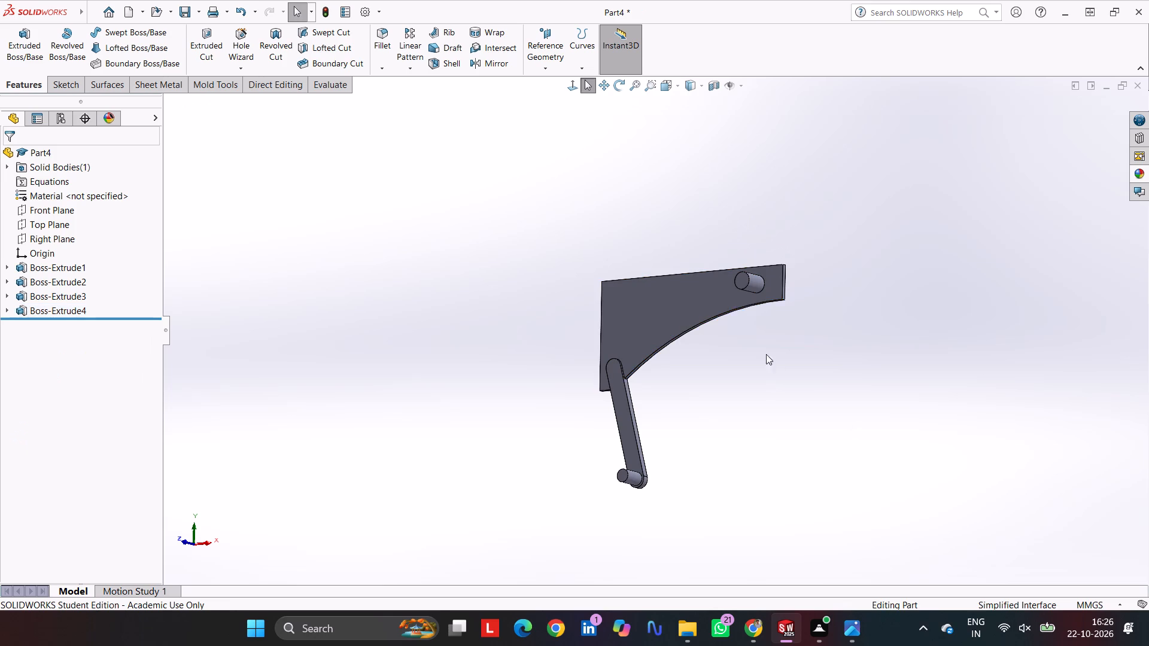
# On the plate's flat face, sketch a circle about 18 mm in diameter in the wide part, close to the curved edge.
pyautogui.click(681, 321)
pyautogui.click(738, 287)
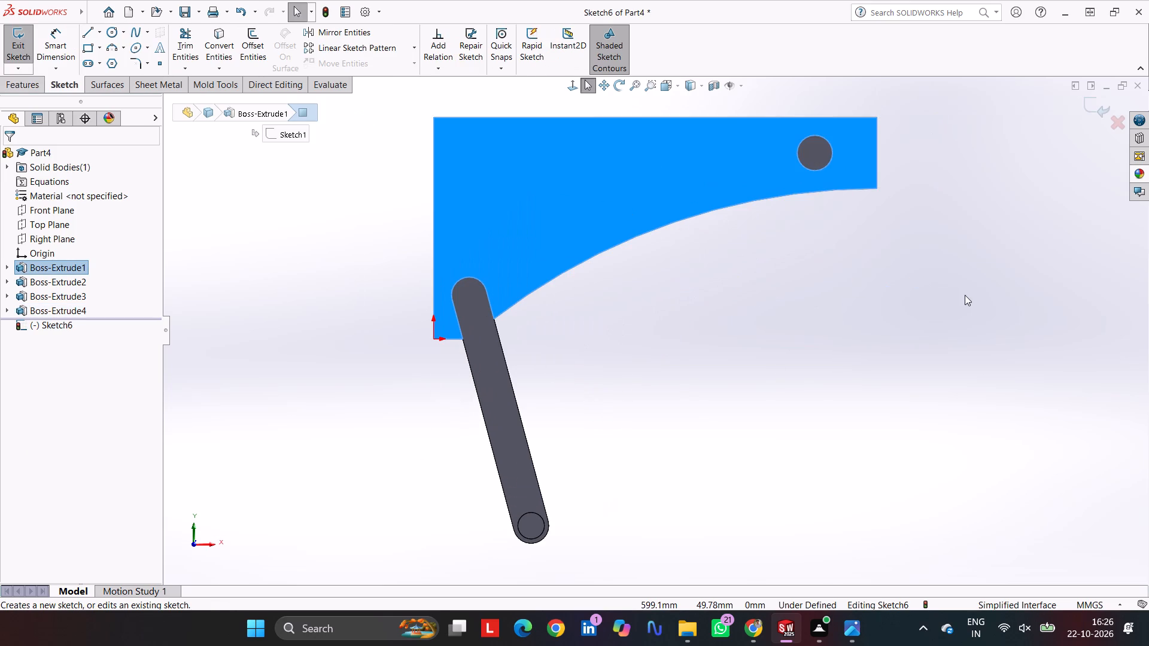
pyautogui.click(110, 36)
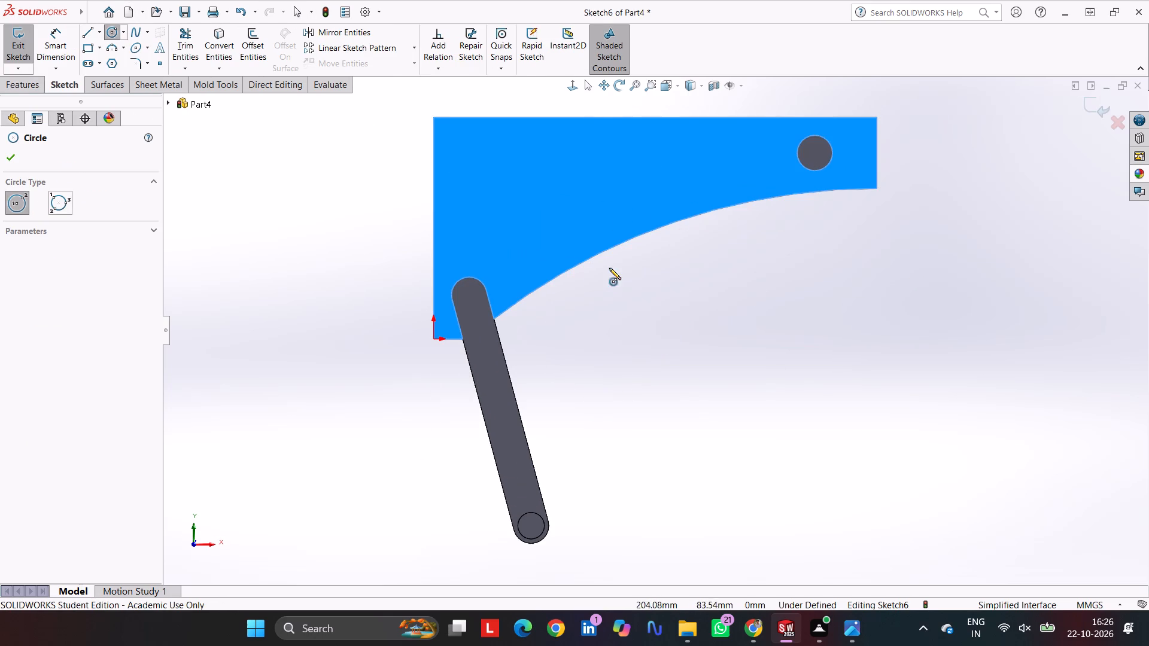
pyautogui.click(565, 242)
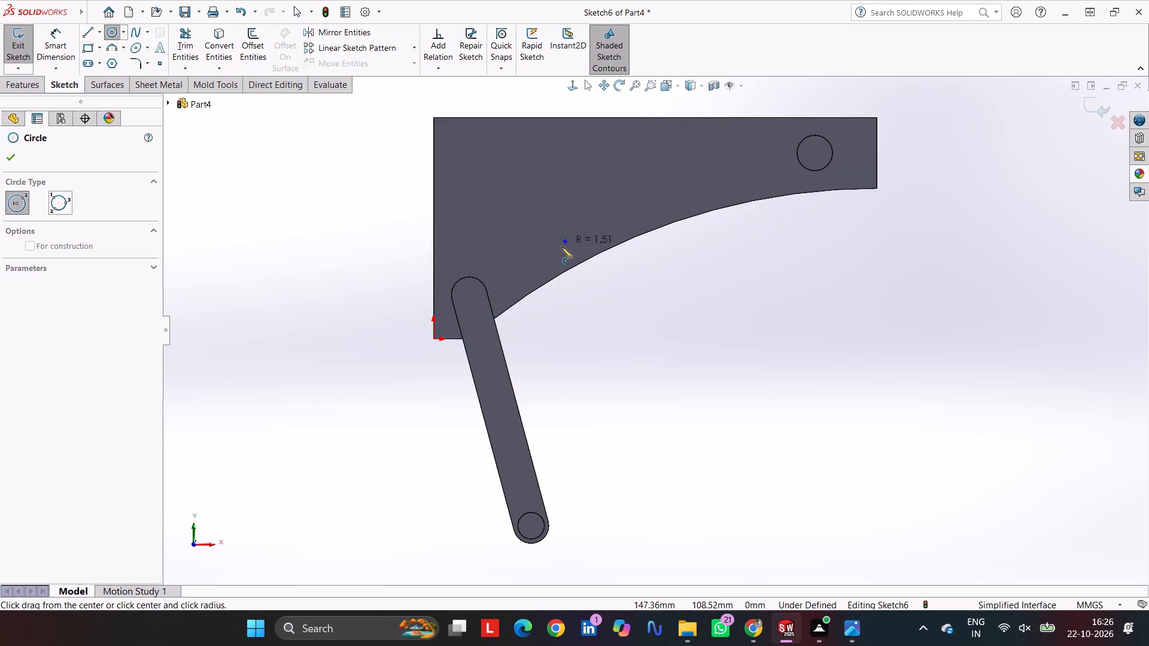
pyautogui.click(561, 249)
# Dimension the small circle near the curved edge to 20 mm diameter.
pyautogui.click(66, 47)
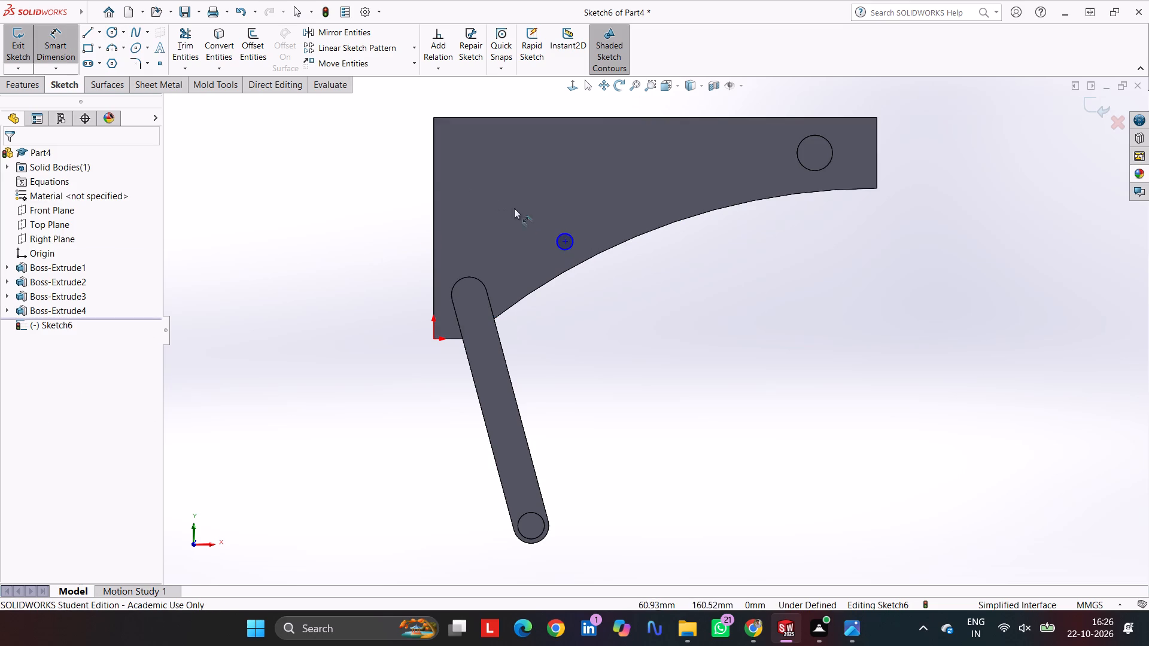
pyautogui.click(572, 247)
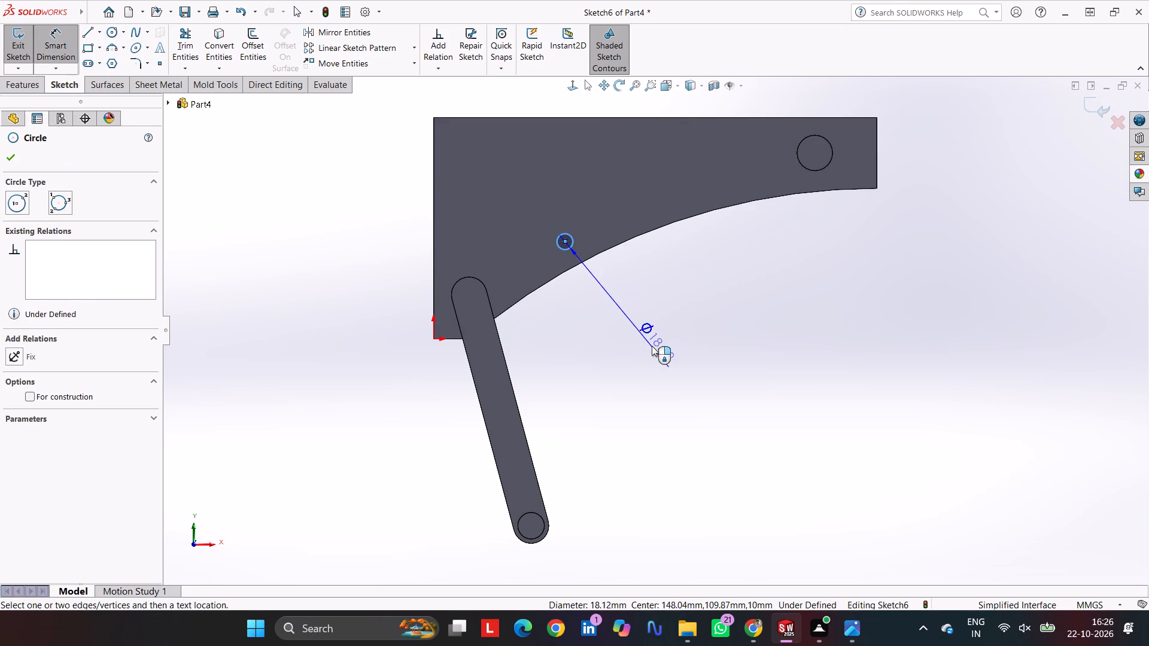
pyautogui.click(652, 346)
pyautogui.write('20')
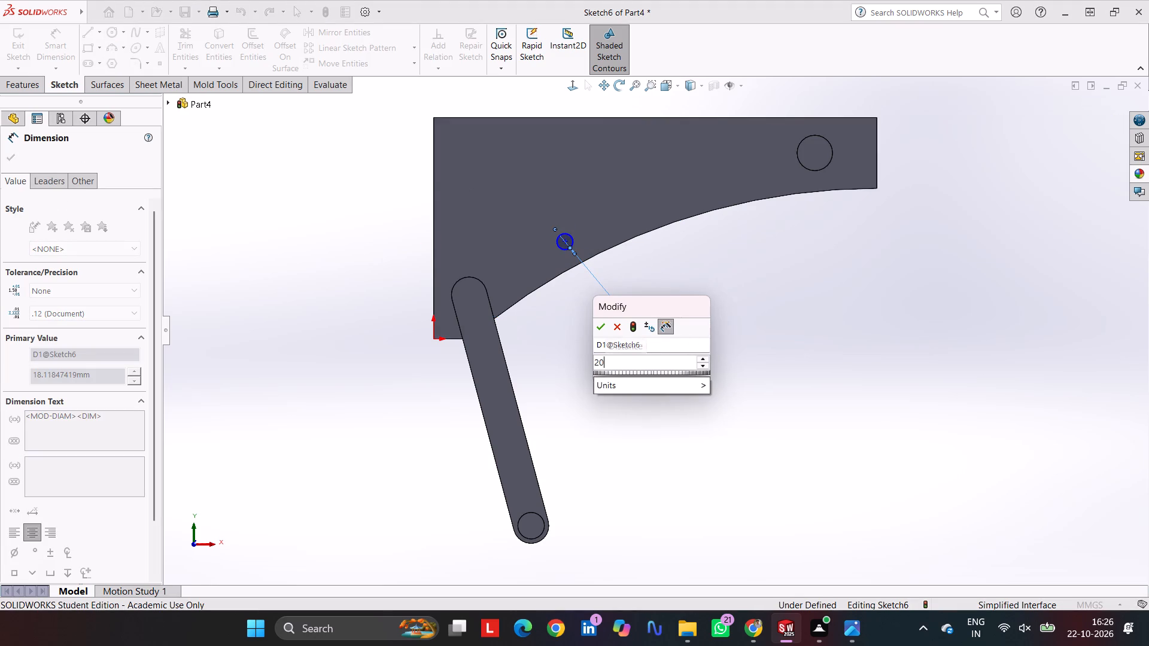
pyautogui.press('Return')
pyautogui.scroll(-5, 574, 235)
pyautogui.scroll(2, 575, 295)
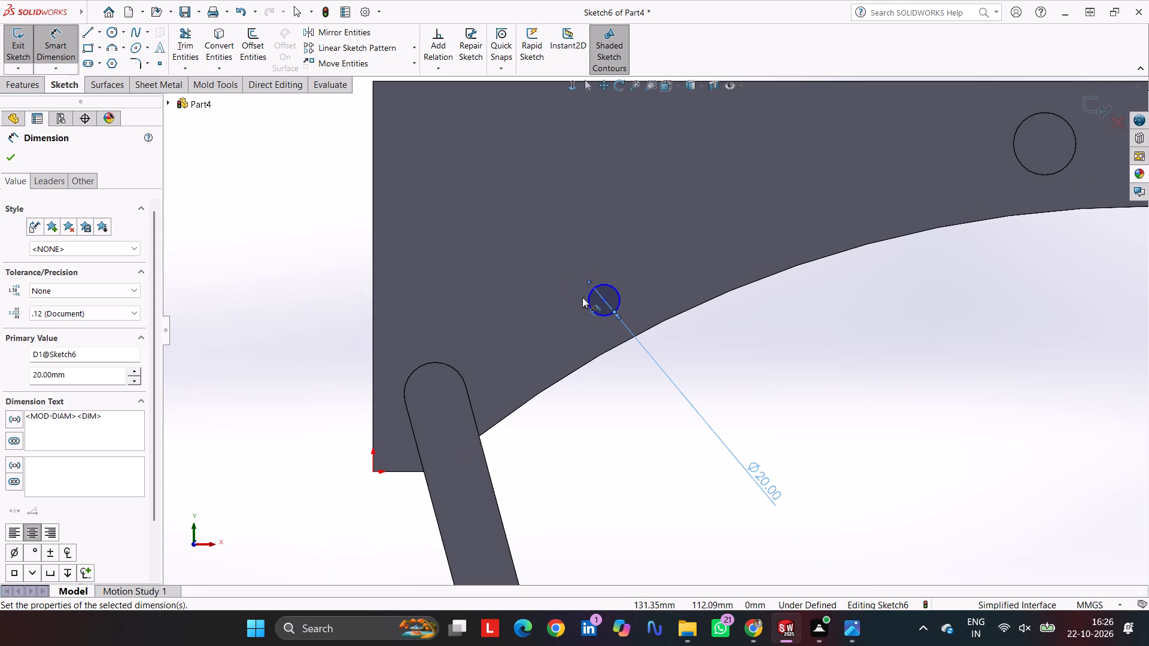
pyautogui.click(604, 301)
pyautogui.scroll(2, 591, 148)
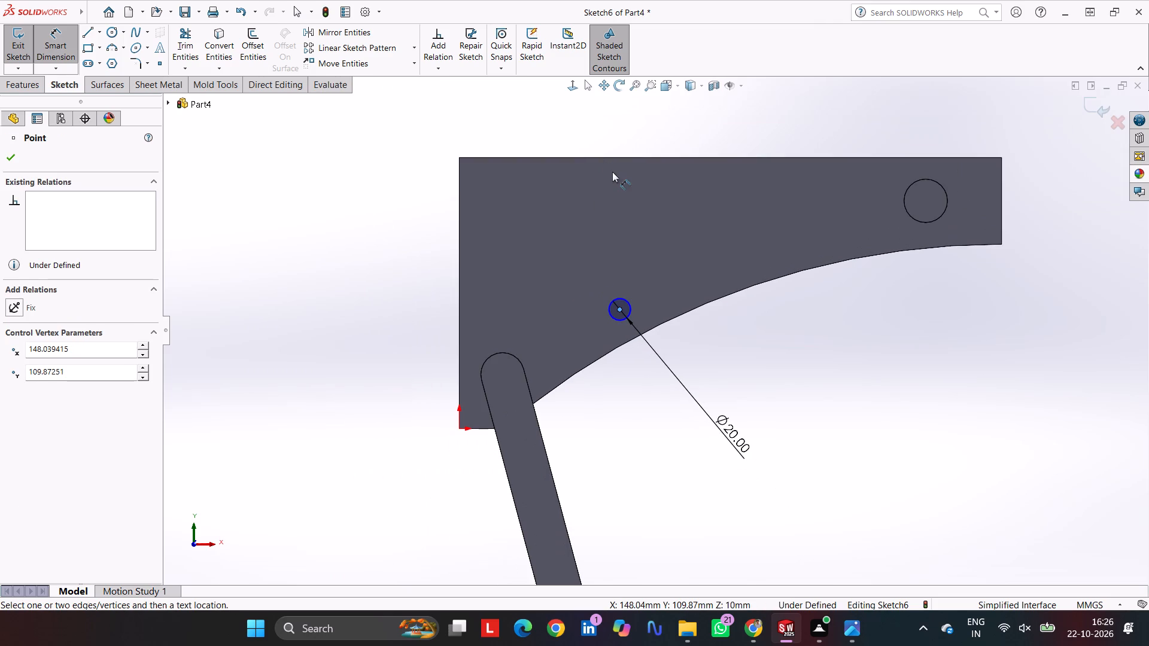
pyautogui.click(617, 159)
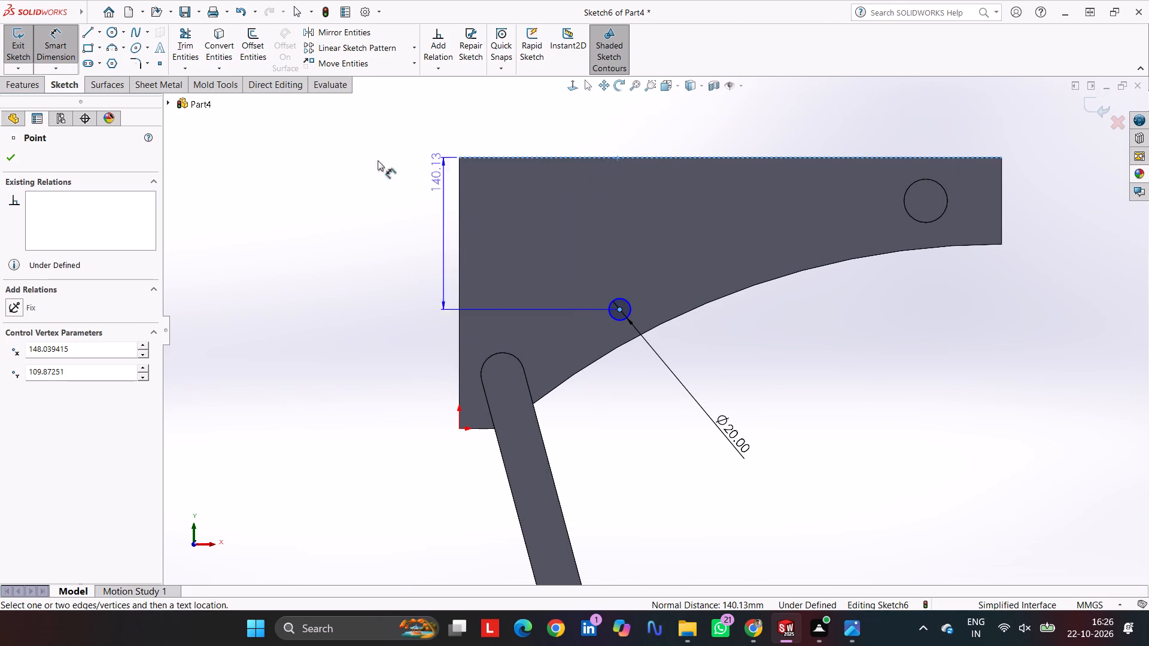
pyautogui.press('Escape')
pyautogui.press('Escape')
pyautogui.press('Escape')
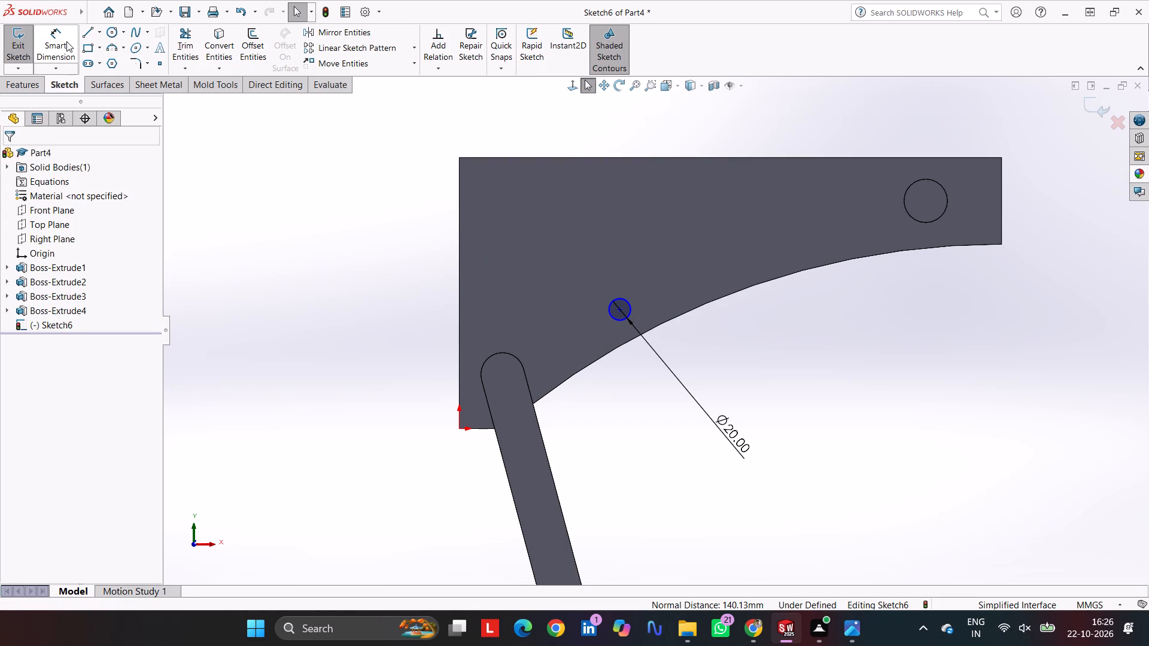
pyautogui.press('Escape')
# Dimension the 20 mm circle's centre 150 mm from the plate's long vertical edge on the leg side.
pyautogui.click(65, 38)
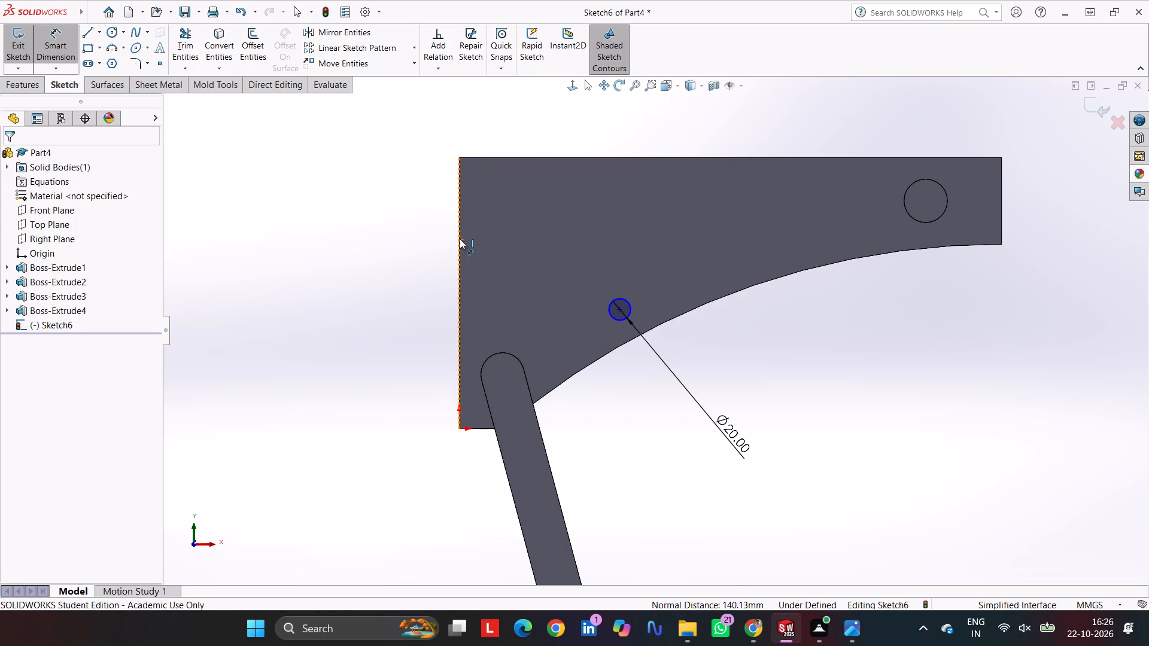
pyautogui.click(460, 239)
pyautogui.click(620, 309)
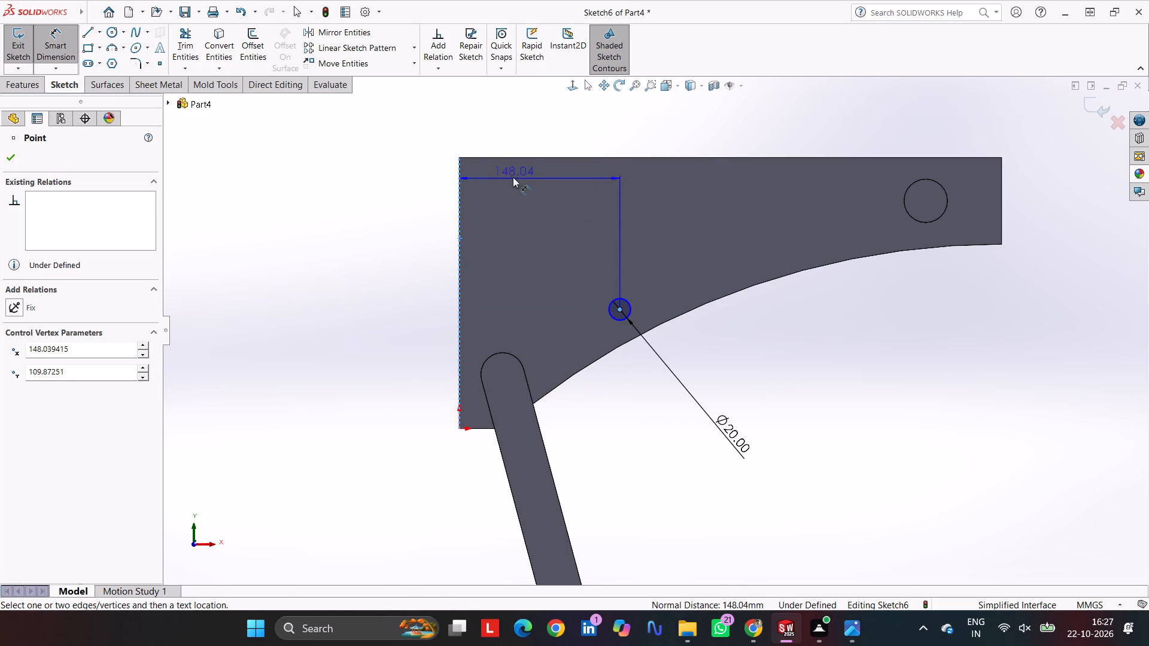
pyautogui.click(531, 133)
pyautogui.write('150')
pyautogui.press('Return')
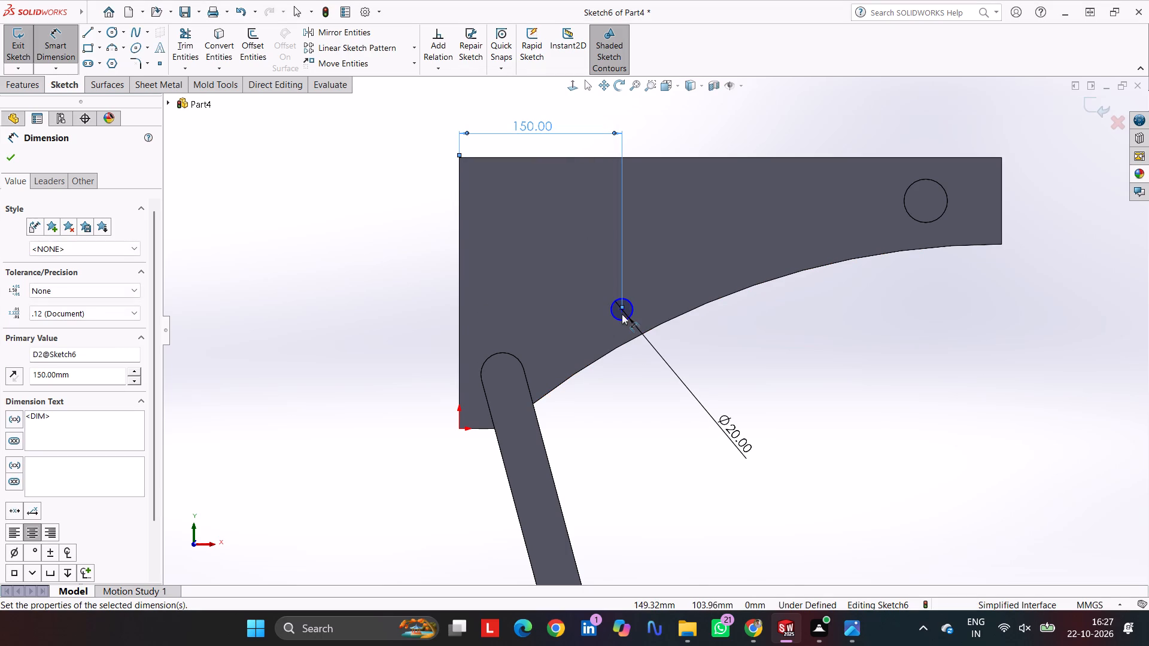
# Dimension the 20 mm circle's centre 120 mm above the plate's short bottom edge beside the leg.
pyautogui.click(622, 311)
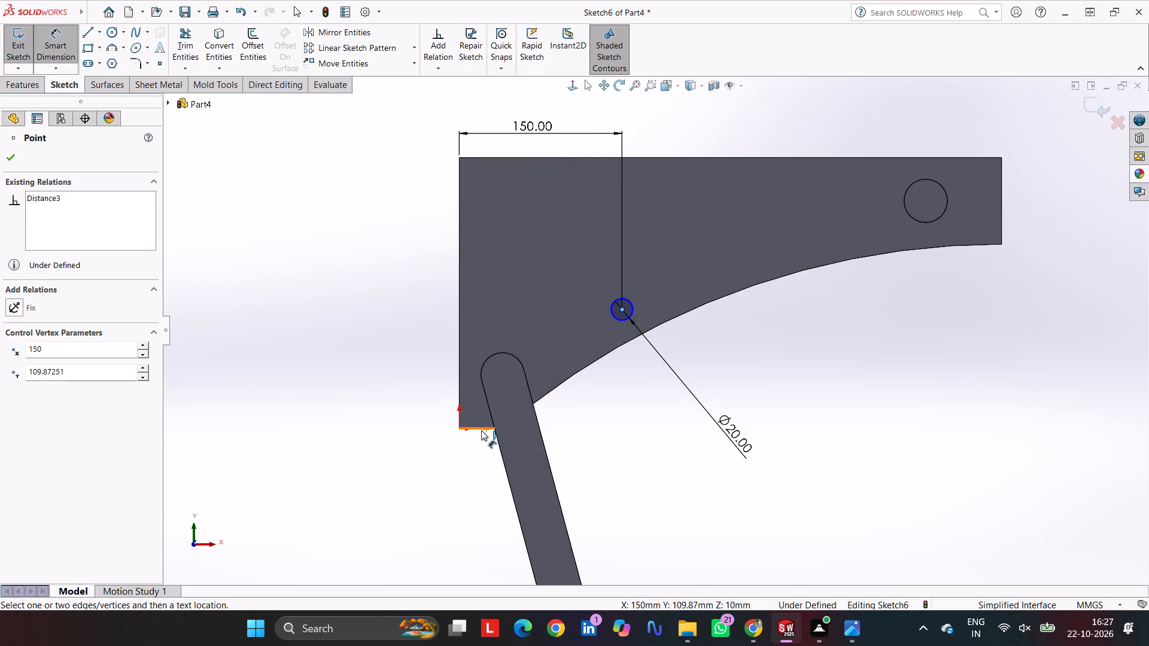
pyautogui.click(481, 430)
pyautogui.click(396, 371)
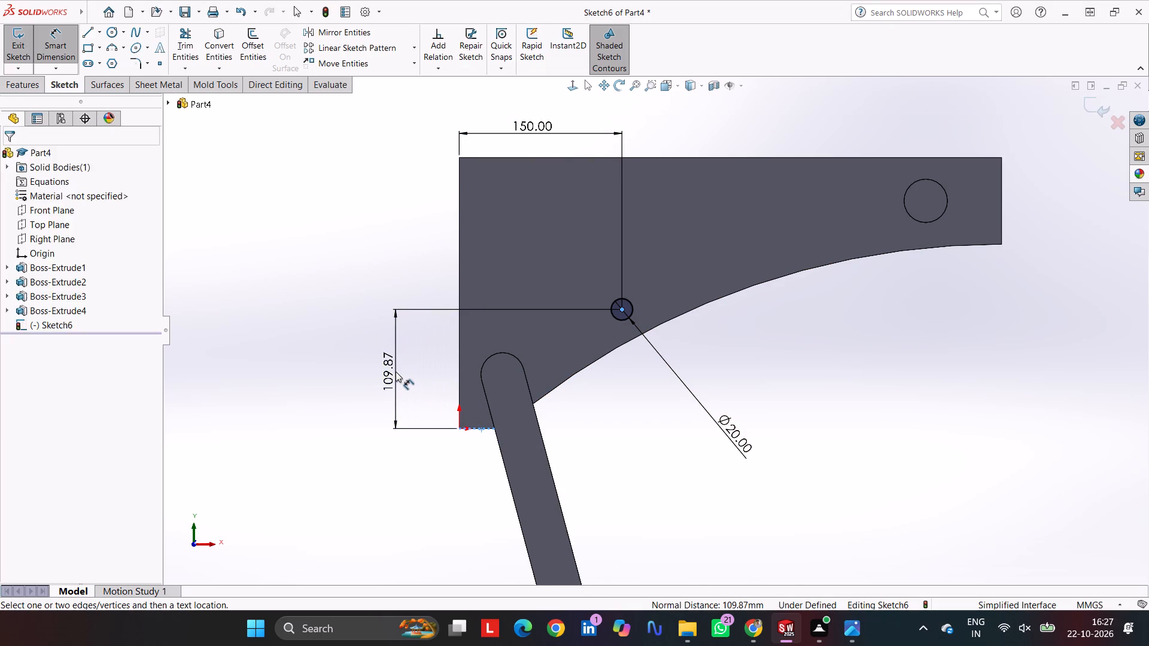
pyautogui.press('1')
pyautogui.press('2')
pyautogui.press('0')
pyautogui.press('Return')
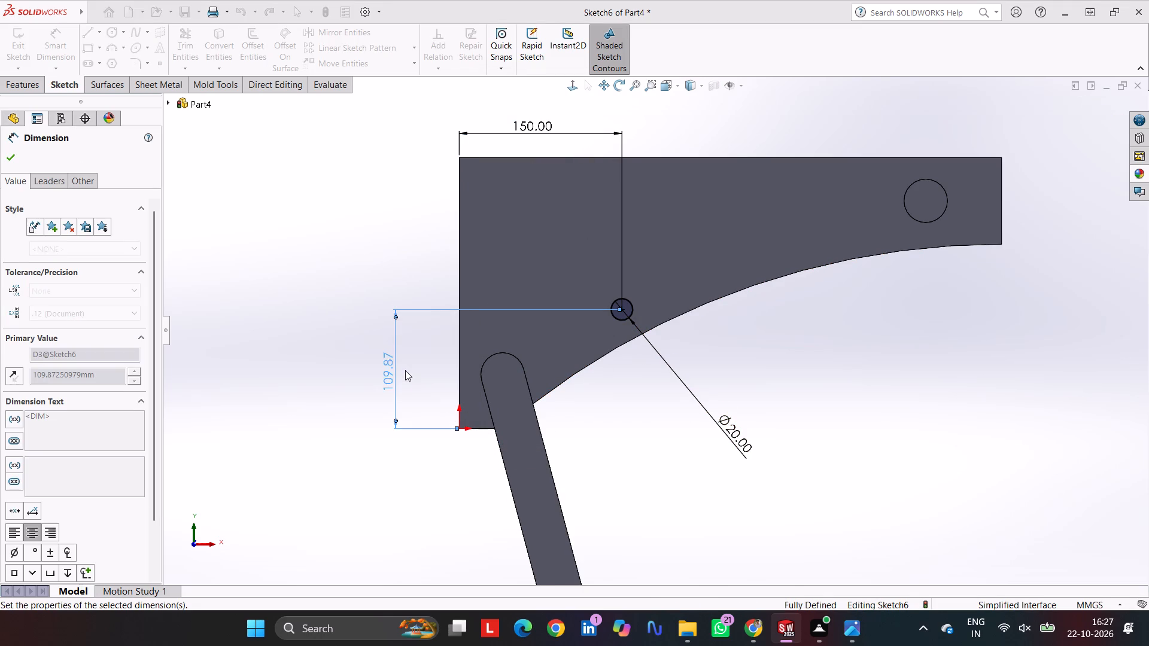
# Extrude the 20 mm circle outward from the plate's face as a pin with a blind depth of 25 mm.
pyautogui.click(17, 88)
pyautogui.click(25, 40)
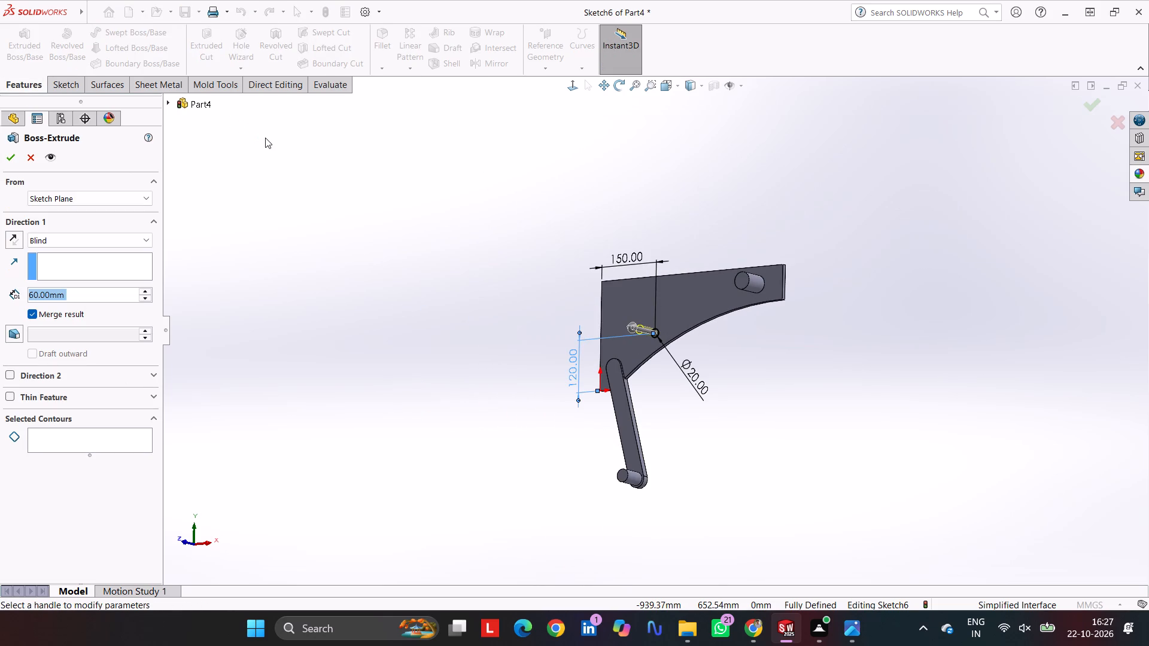
pyautogui.press('2')
pyautogui.press('5')
pyautogui.press('Return')
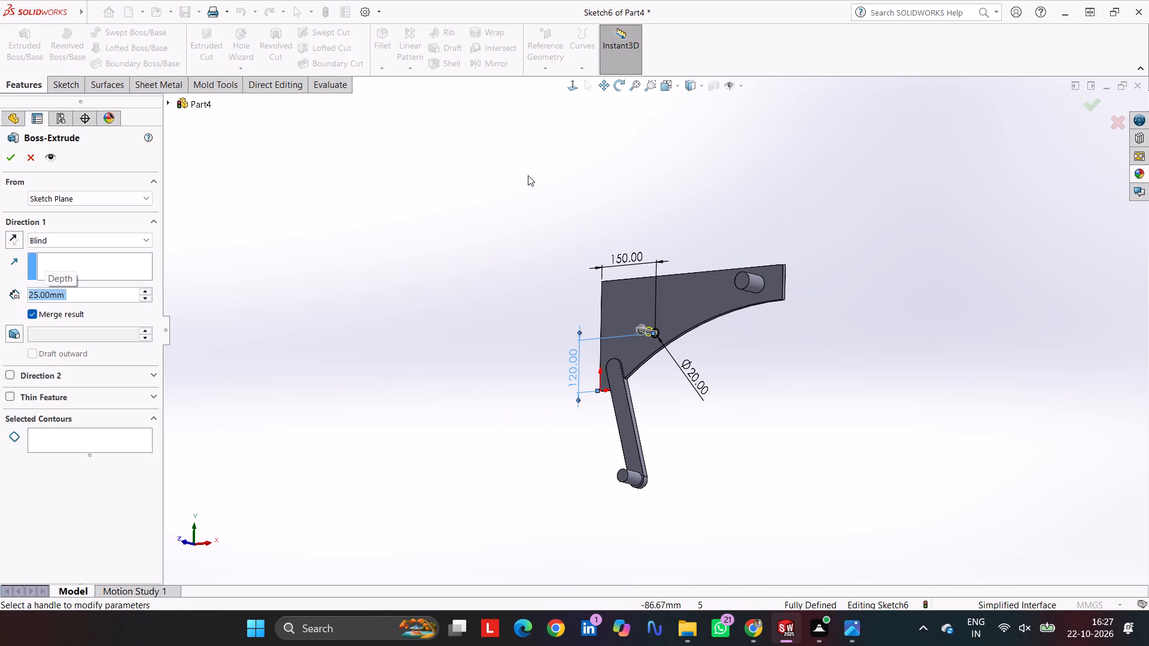
pyautogui.press('Return')
pyautogui.click(464, 248)
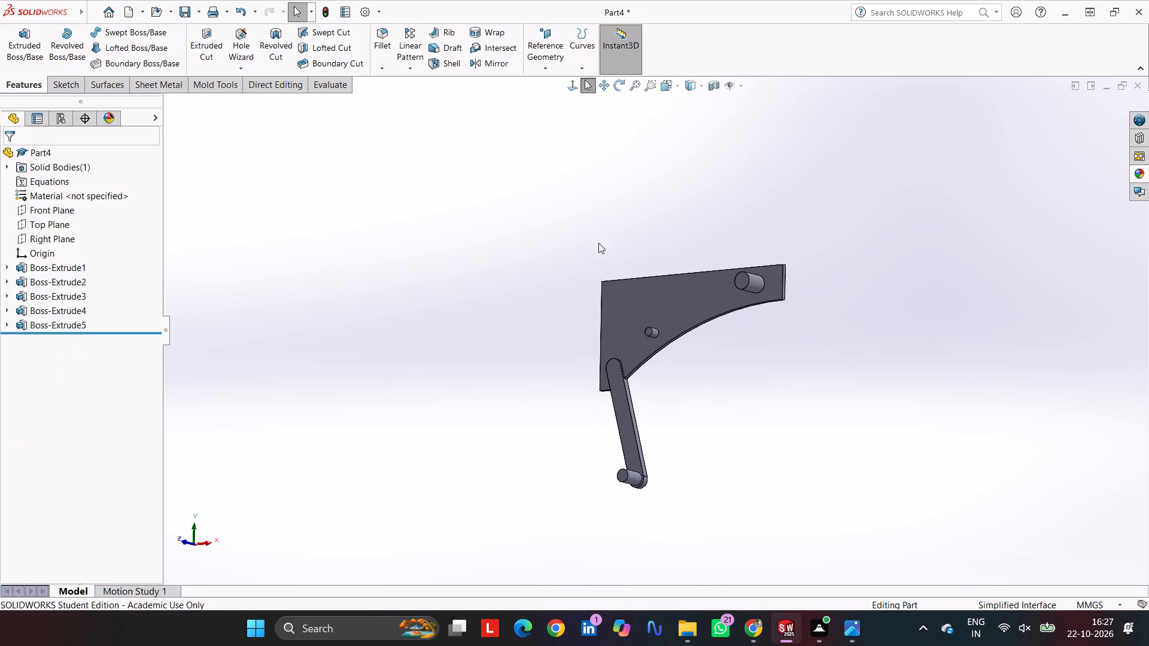
# Apply the Pink appearance from the Solid category to the plate's front face.
pyautogui.moveTo(558, 227); pyautogui.dragTo(595, 268, button='middle')
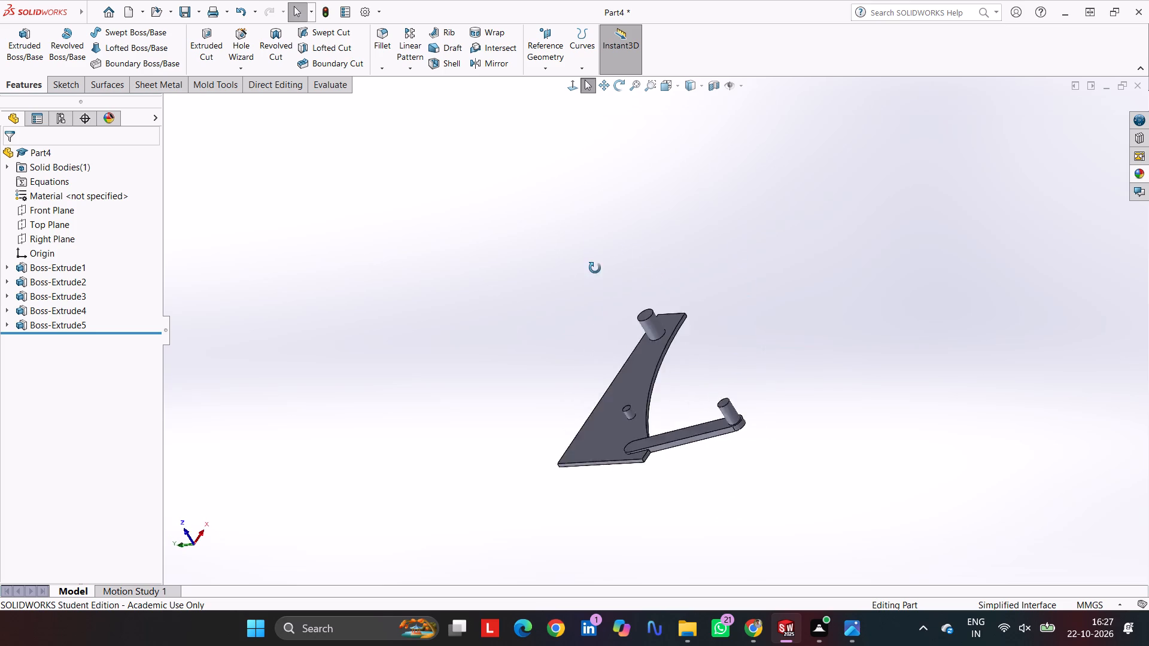
pyautogui.moveTo(595, 268); pyautogui.dragTo(612, 228, button='middle')
pyautogui.hotkey('ctrl', '7')
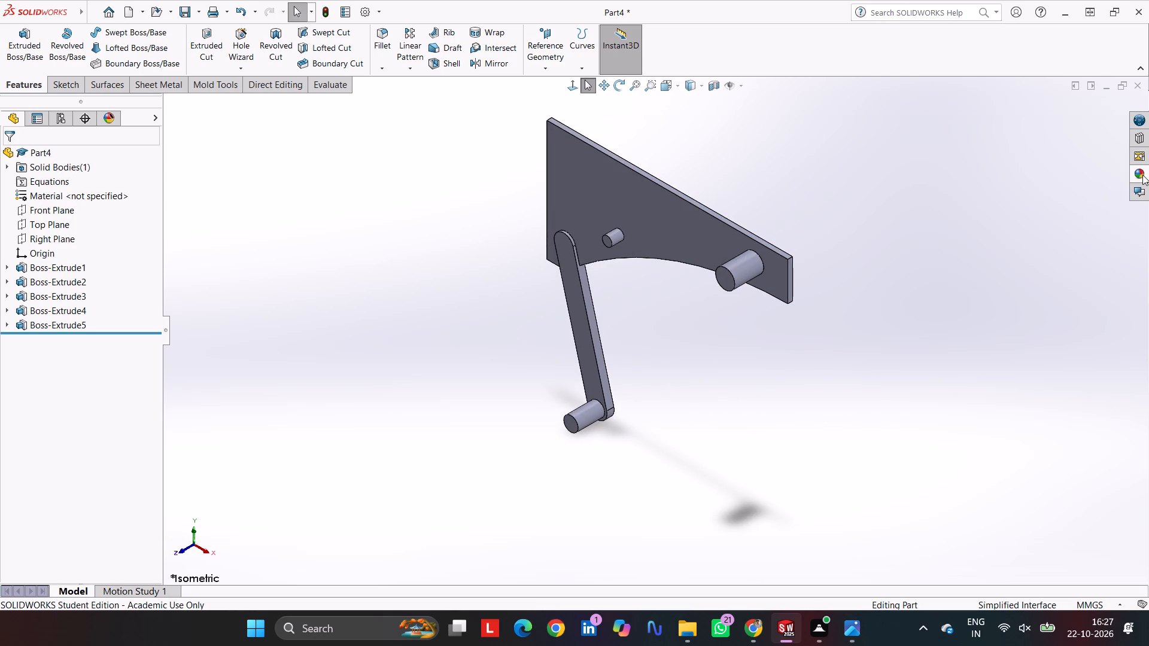
pyautogui.click(719, 232)
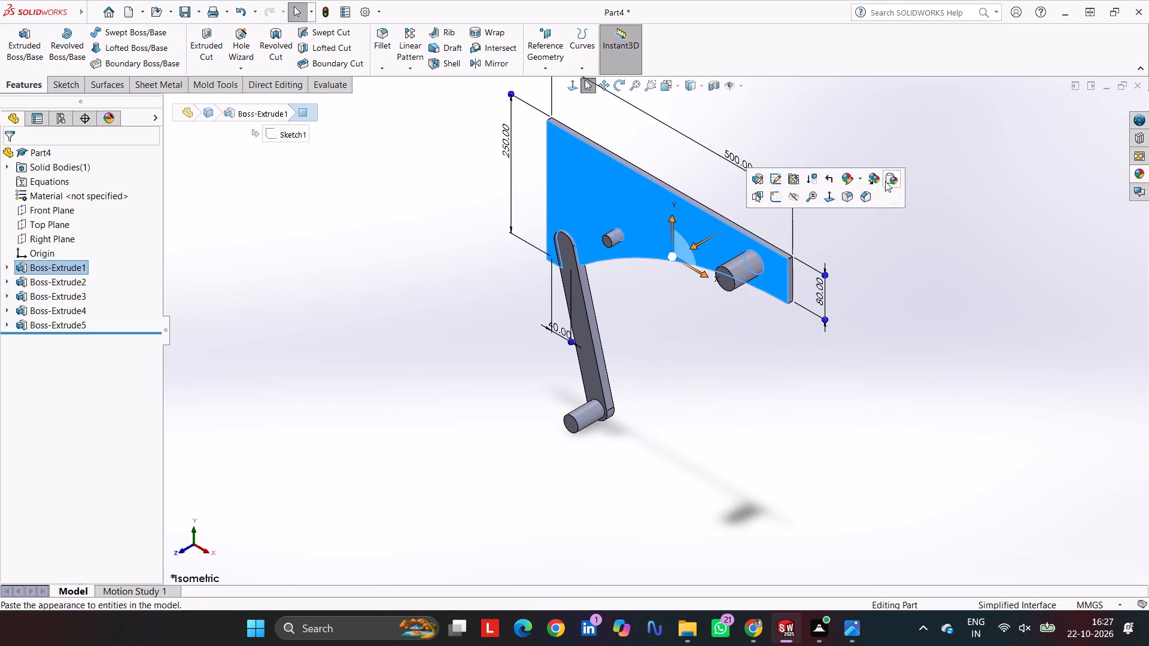
pyautogui.click(847, 177)
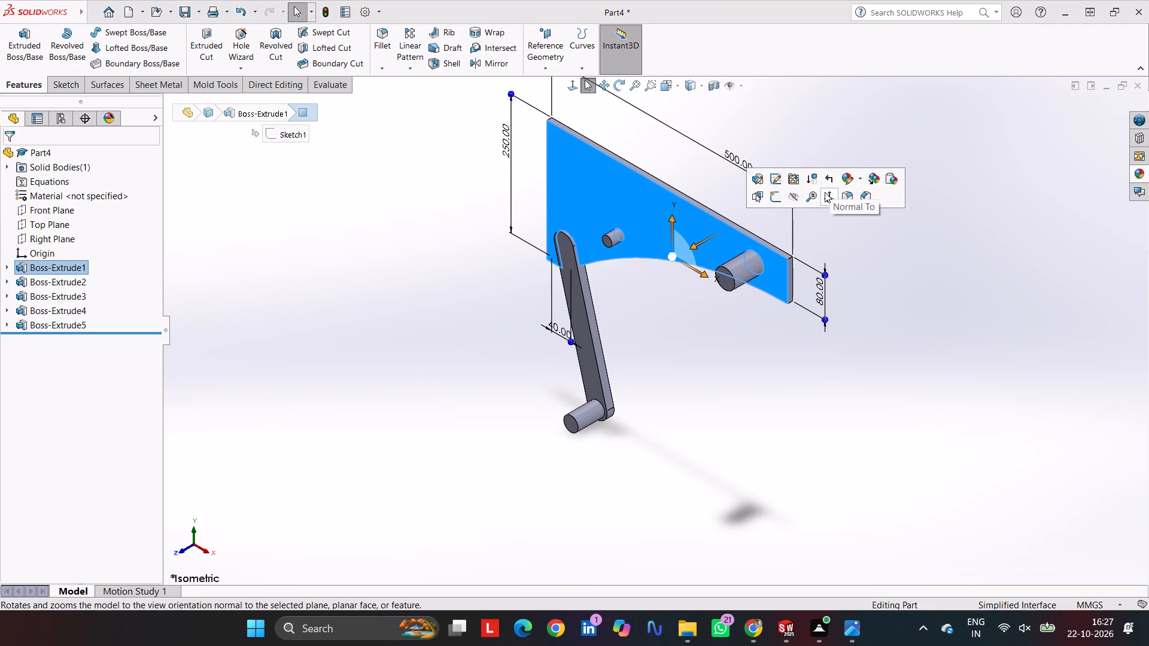
pyautogui.click(847, 179)
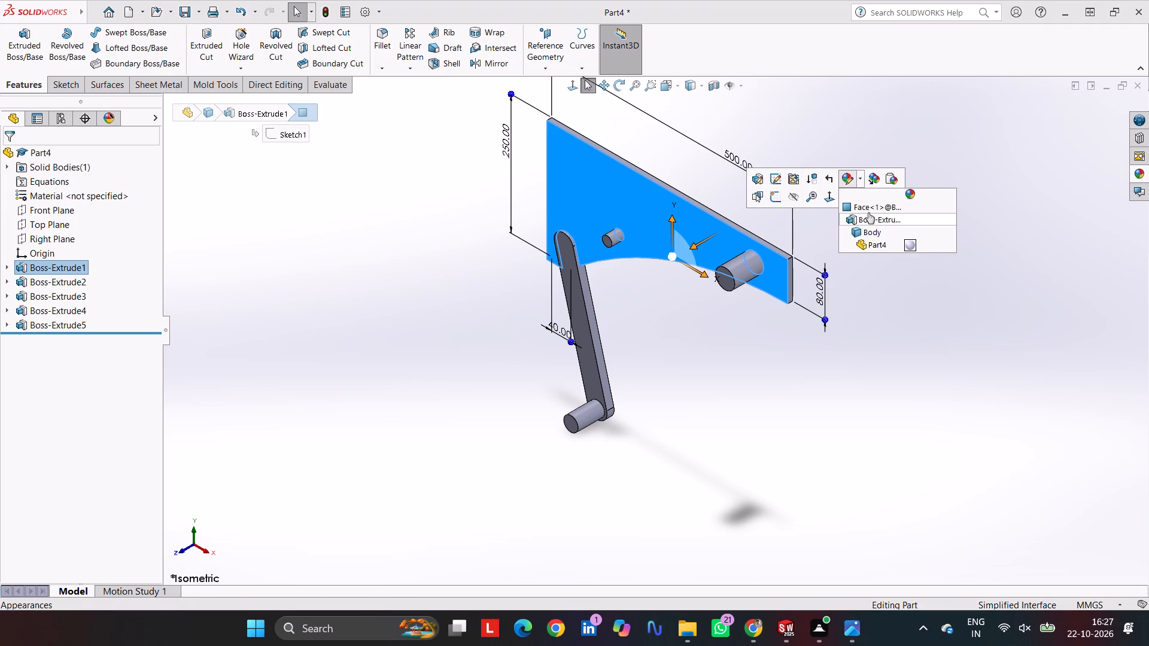
pyautogui.click(867, 207)
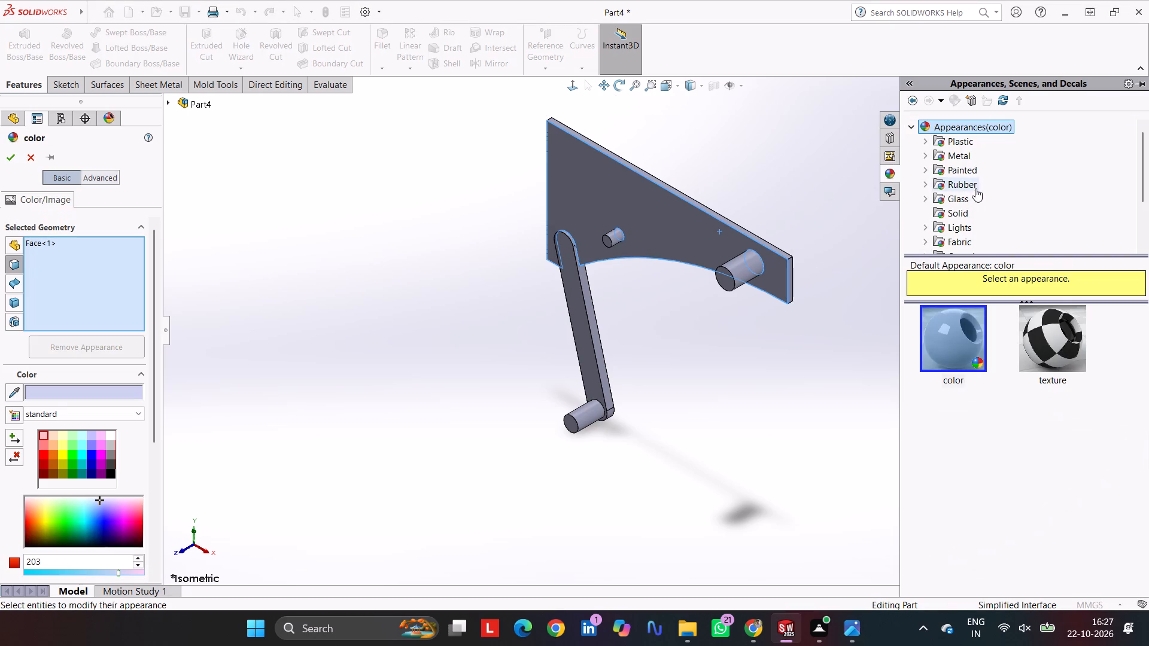
pyautogui.click(955, 206)
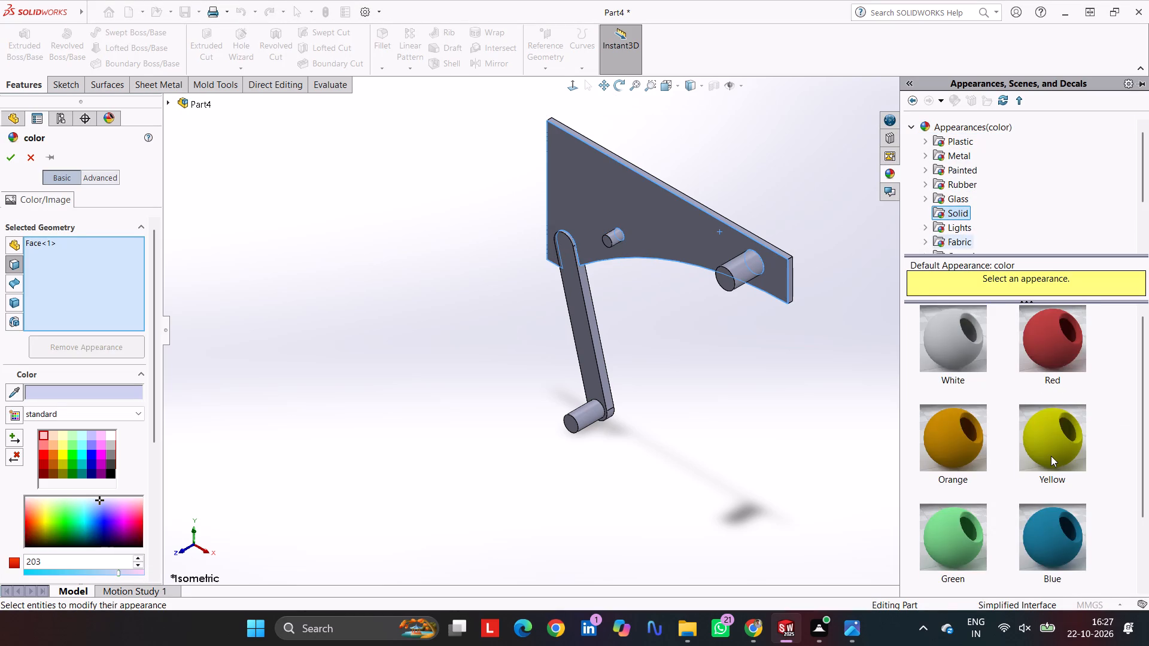
pyautogui.scroll(-4, 1051, 456)
pyautogui.scroll(2, 1050, 454)
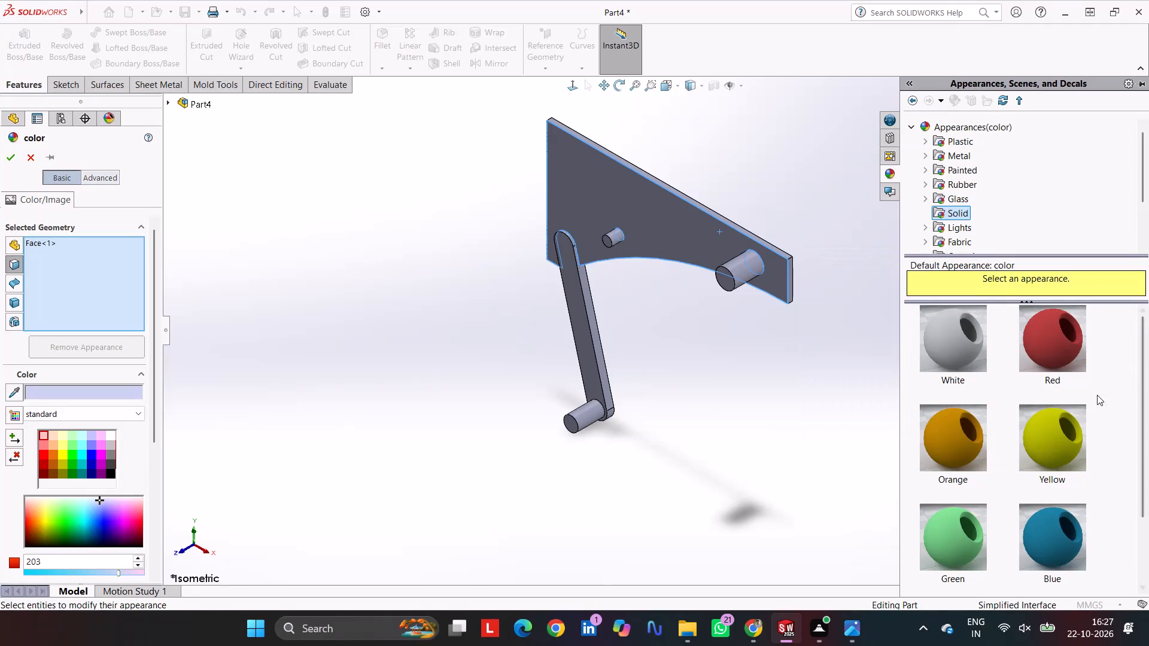
pyautogui.scroll(-2, 956, 447)
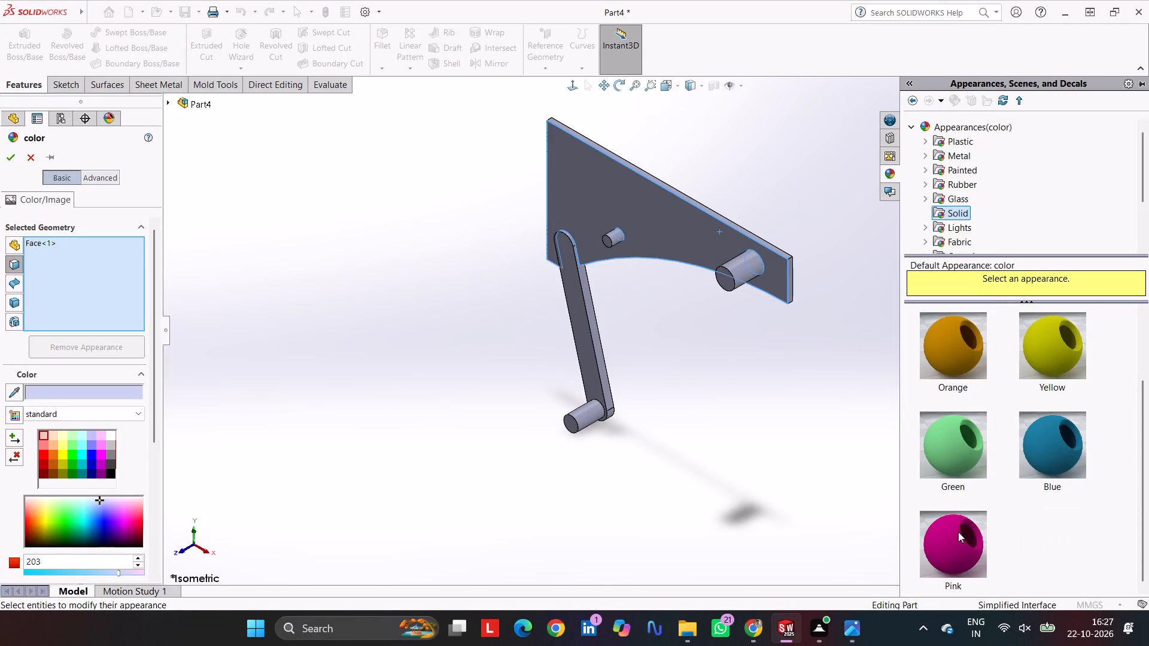
pyautogui.click(963, 544)
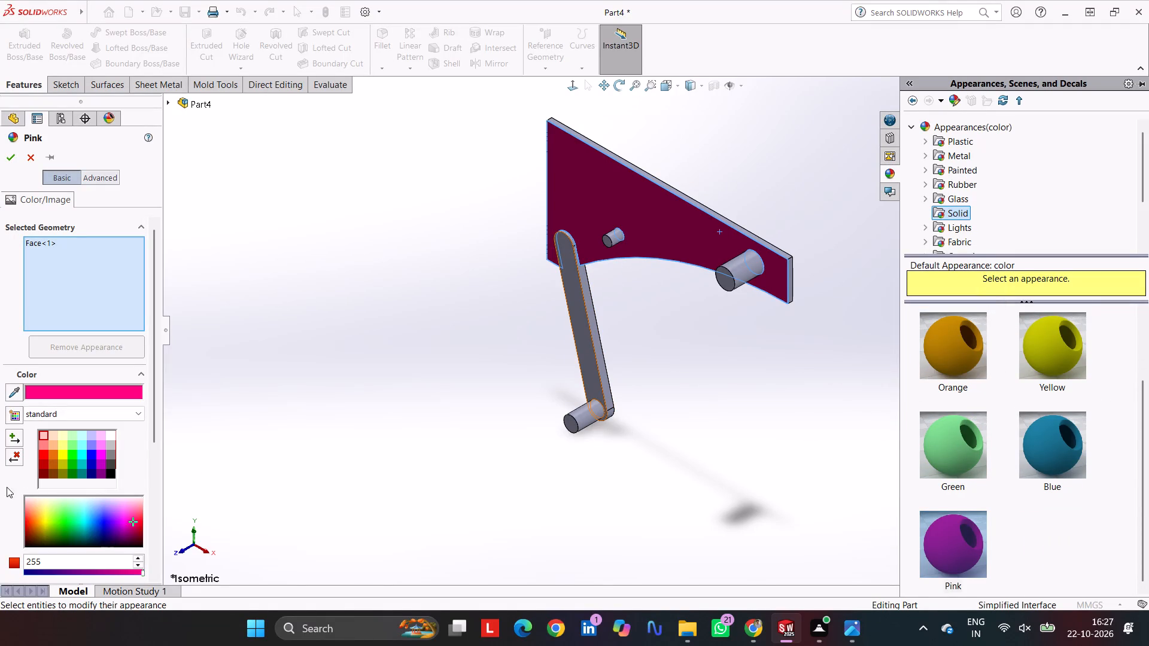
# Change the colour of the front face's appearance to the light cyan standard swatch.
pyautogui.click(45, 461)
pyautogui.click(53, 458)
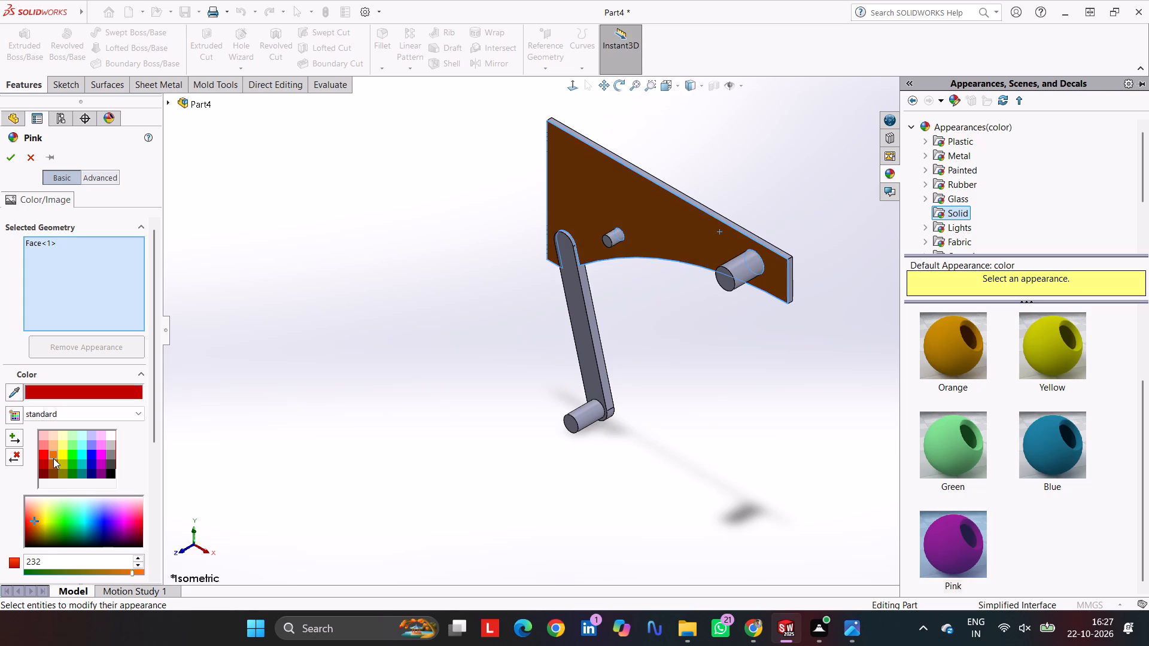
pyautogui.click(80, 458)
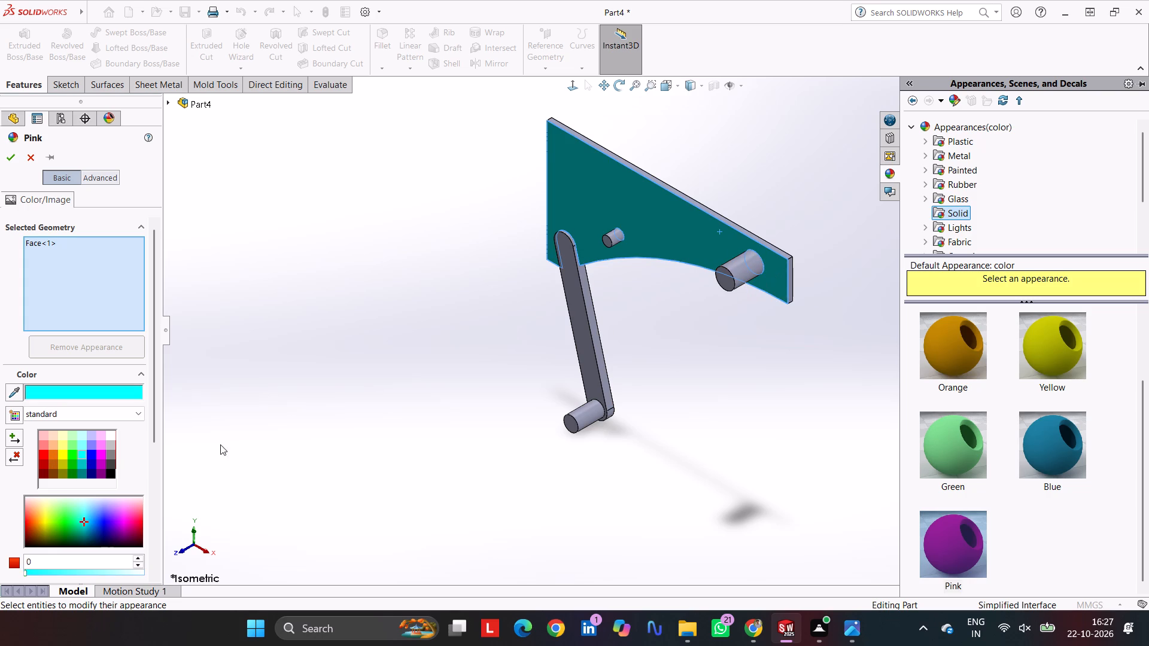
pyautogui.click(83, 444)
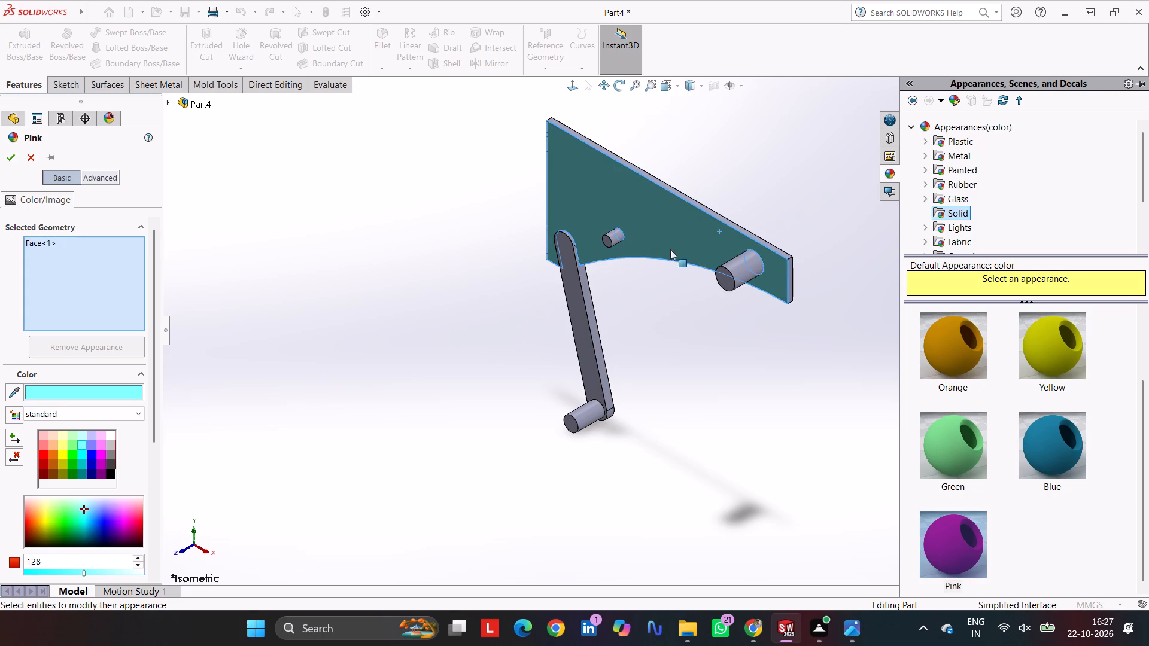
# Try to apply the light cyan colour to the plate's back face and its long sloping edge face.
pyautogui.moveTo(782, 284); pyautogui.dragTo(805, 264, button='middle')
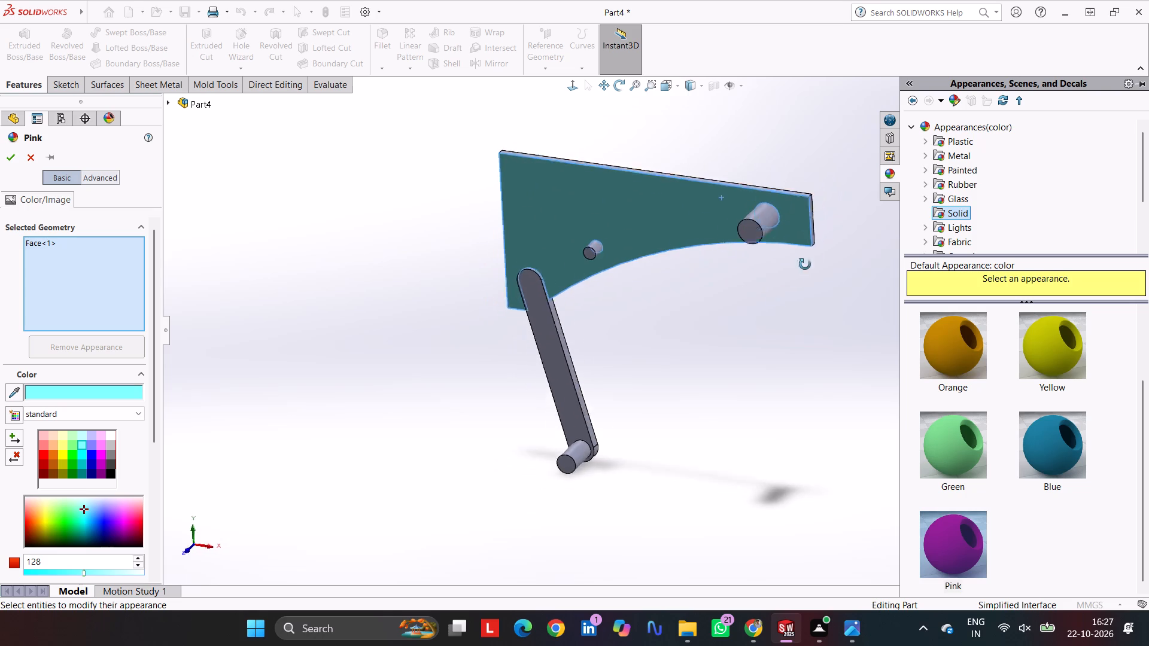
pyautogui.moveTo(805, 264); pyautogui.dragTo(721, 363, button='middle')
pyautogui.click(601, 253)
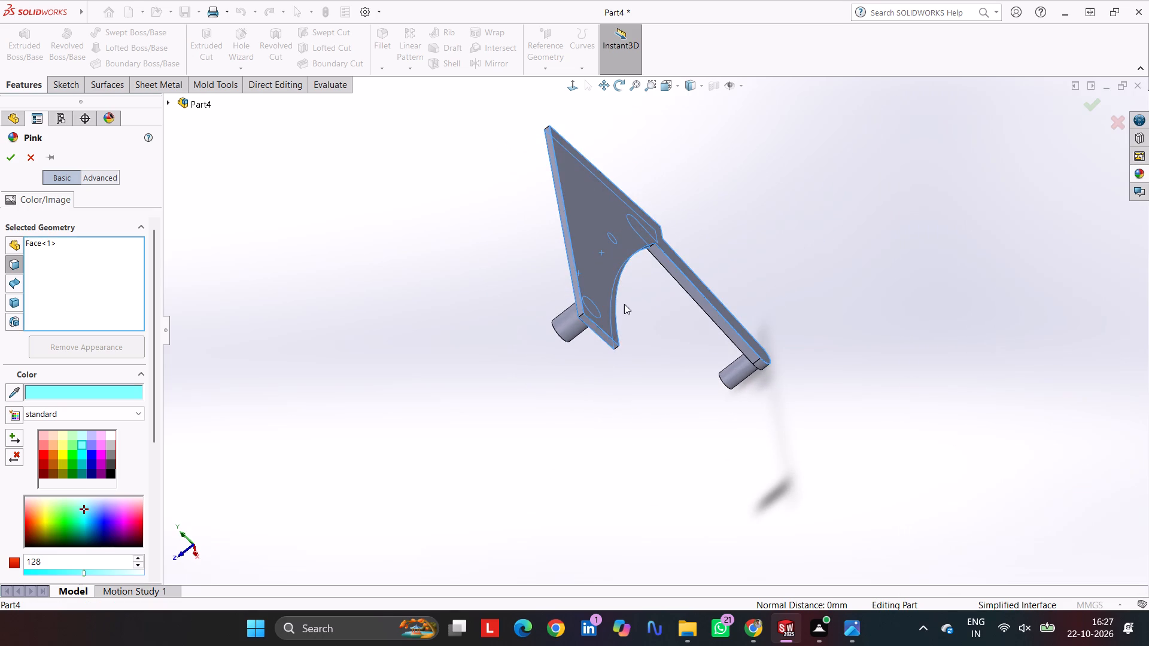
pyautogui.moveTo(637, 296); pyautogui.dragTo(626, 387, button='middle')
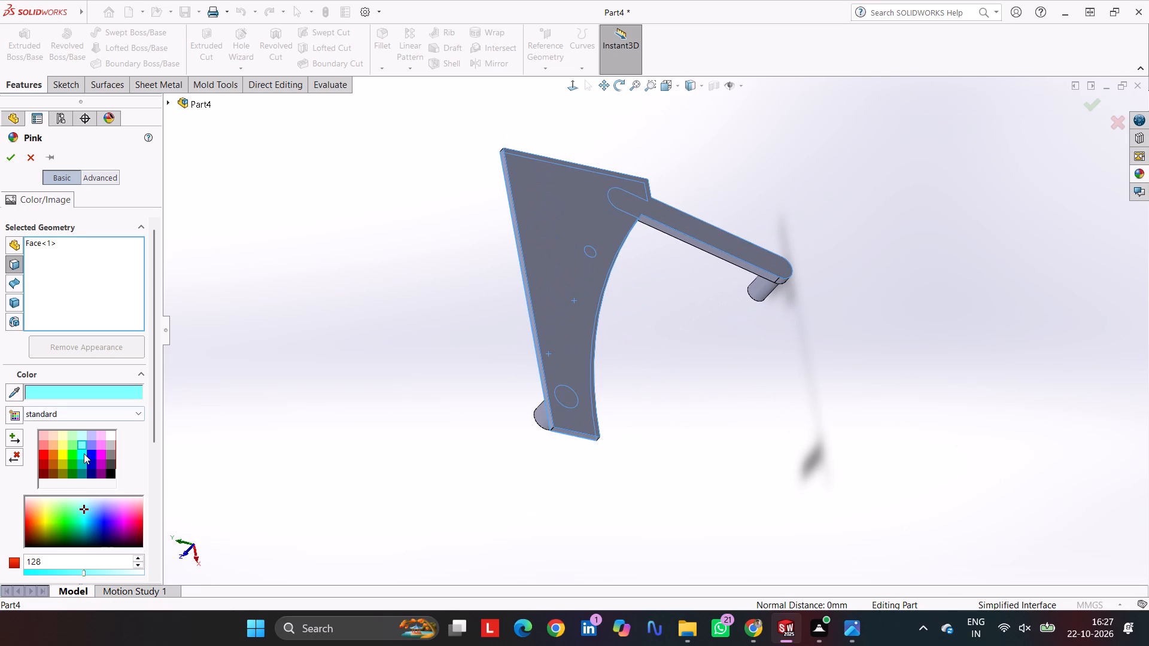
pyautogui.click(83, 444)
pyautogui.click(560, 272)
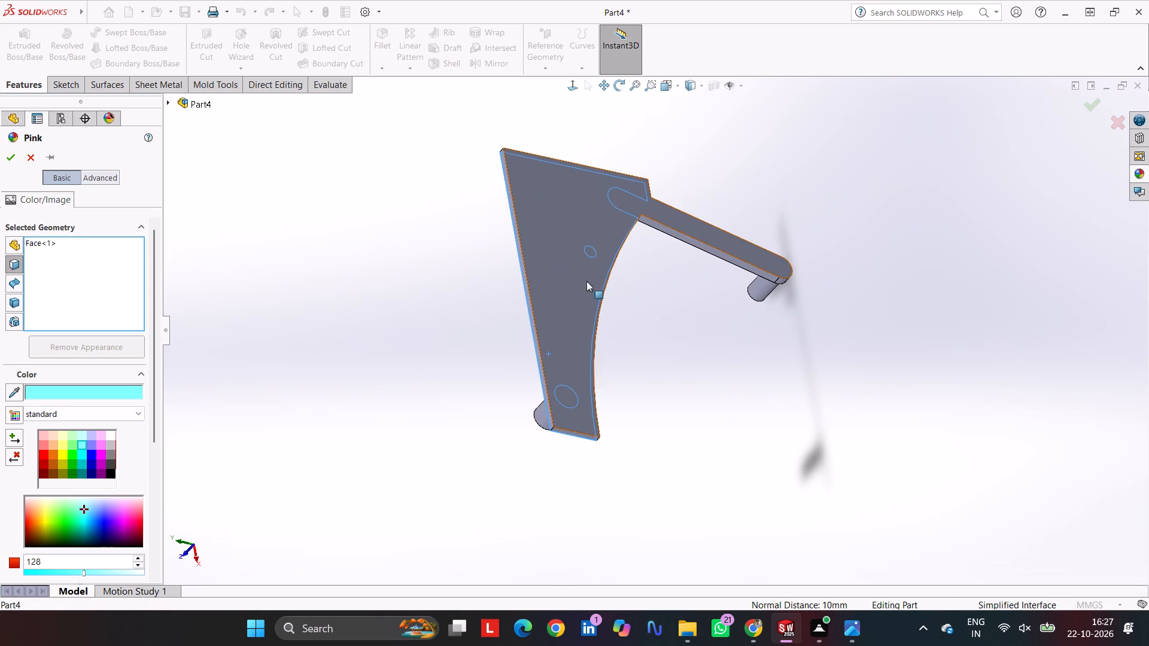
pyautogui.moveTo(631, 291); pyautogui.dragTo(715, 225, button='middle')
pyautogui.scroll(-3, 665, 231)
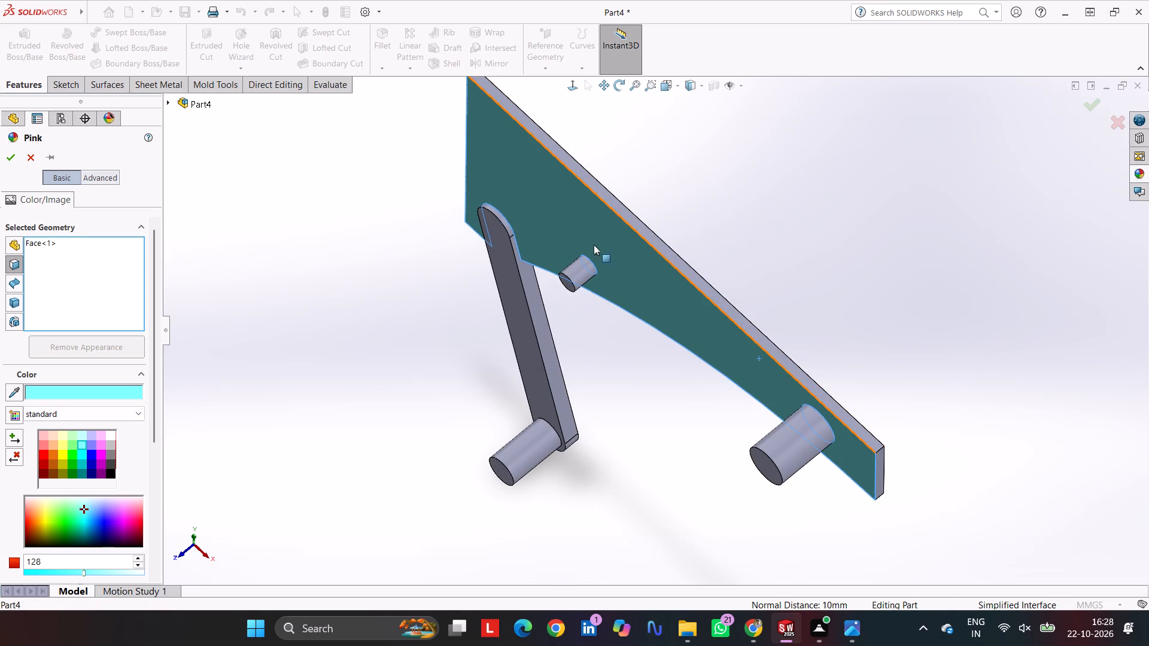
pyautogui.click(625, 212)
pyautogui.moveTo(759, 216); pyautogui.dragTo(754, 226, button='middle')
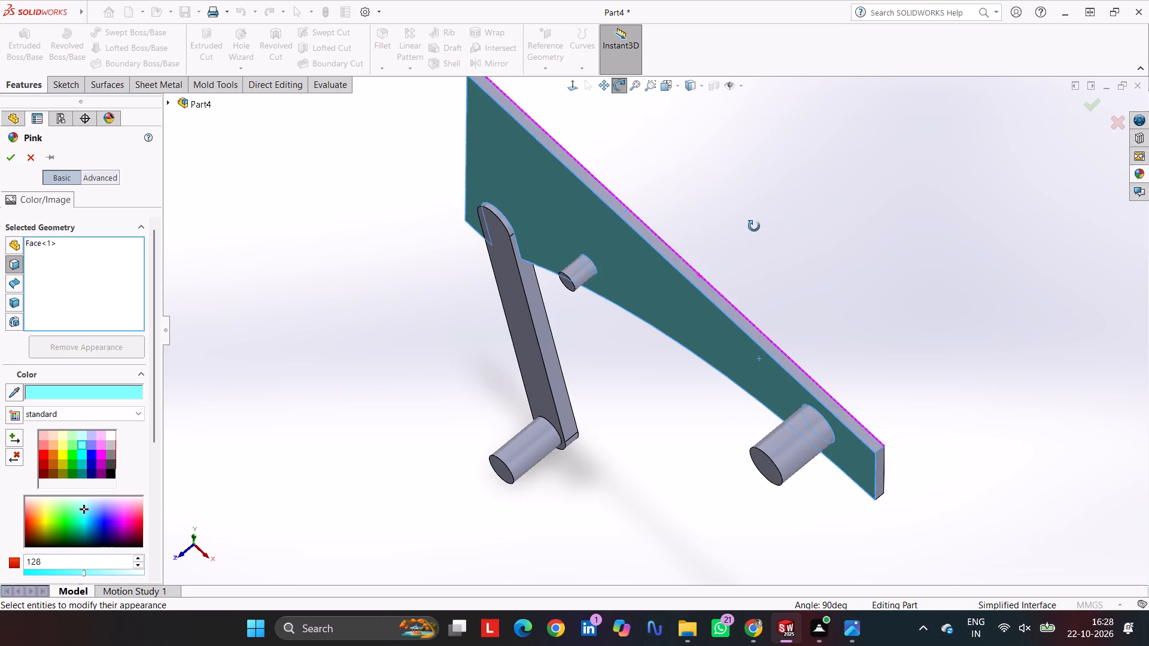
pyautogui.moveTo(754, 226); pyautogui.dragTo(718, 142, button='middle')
# Add the plate's back face and its long sloping edge face to the geometry coloured light cyan.
pyautogui.click(90, 264)
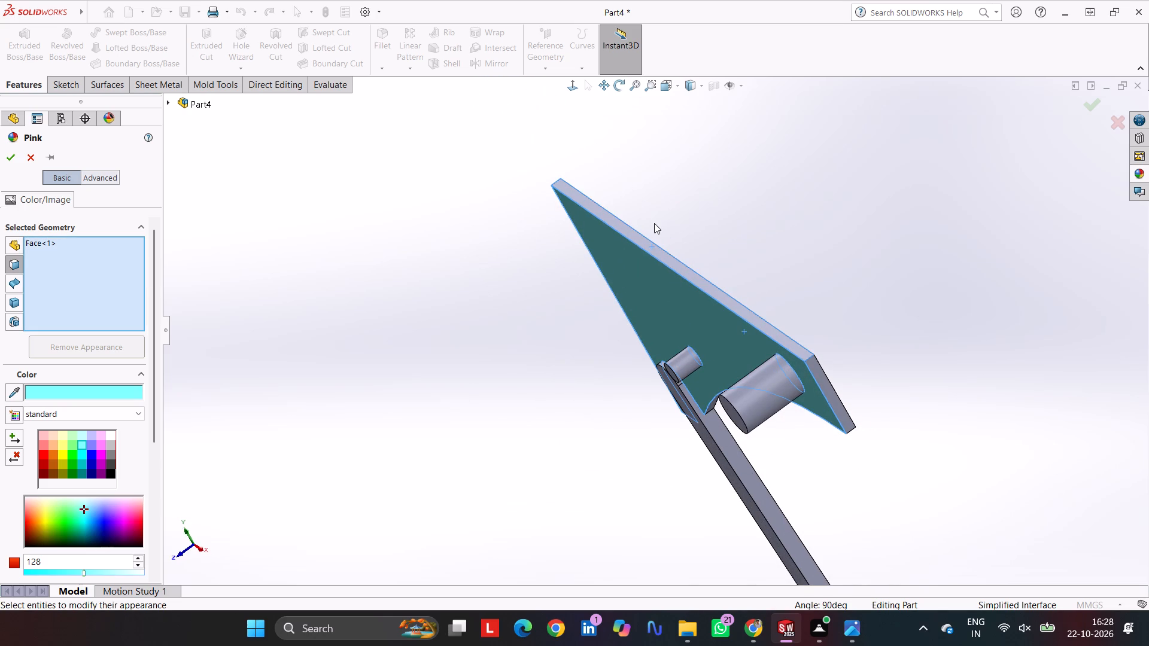
pyautogui.moveTo(709, 190); pyautogui.dragTo(661, 281, button='middle')
pyautogui.click(652, 281)
pyautogui.moveTo(552, 277); pyautogui.dragTo(601, 243, button='middle')
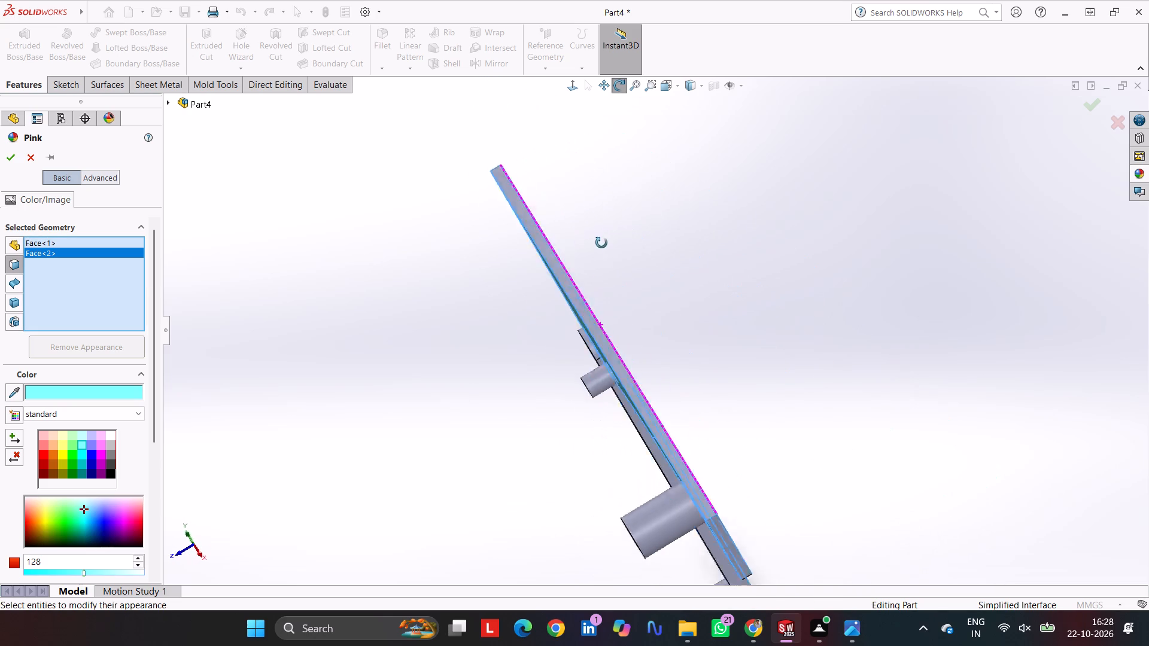
pyautogui.moveTo(601, 243); pyautogui.dragTo(610, 237, button='middle')
pyautogui.click(565, 290)
# Add the plate's narrow end, long vertical edge, curved edge and short bottom edge faces to the geometry coloured light cyan.
pyautogui.moveTo(653, 264); pyautogui.dragTo(600, 341, button='middle')
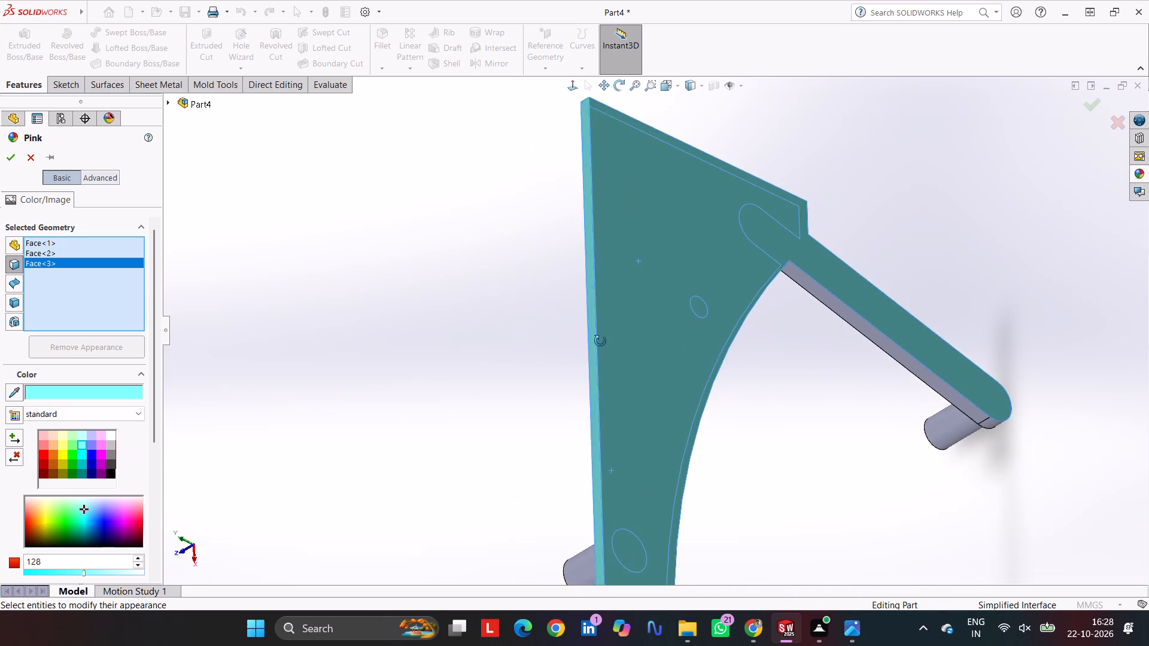
pyautogui.moveTo(600, 341); pyautogui.dragTo(635, 248, button='middle')
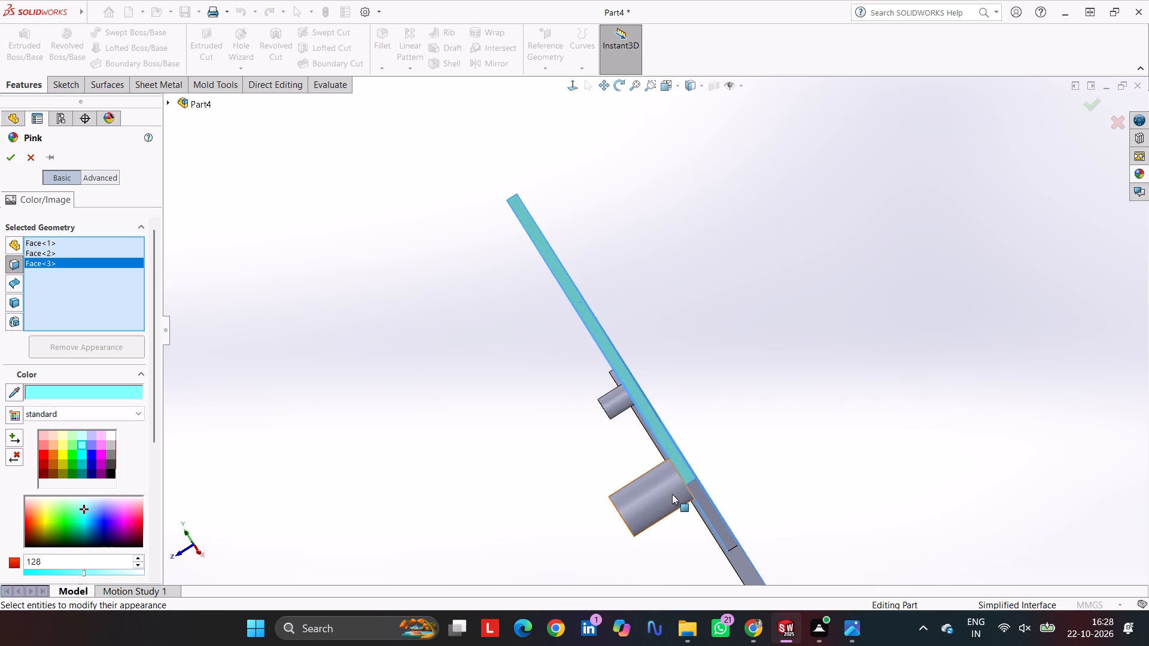
pyautogui.click(695, 493)
pyautogui.moveTo(722, 419); pyautogui.dragTo(794, 354, button='middle')
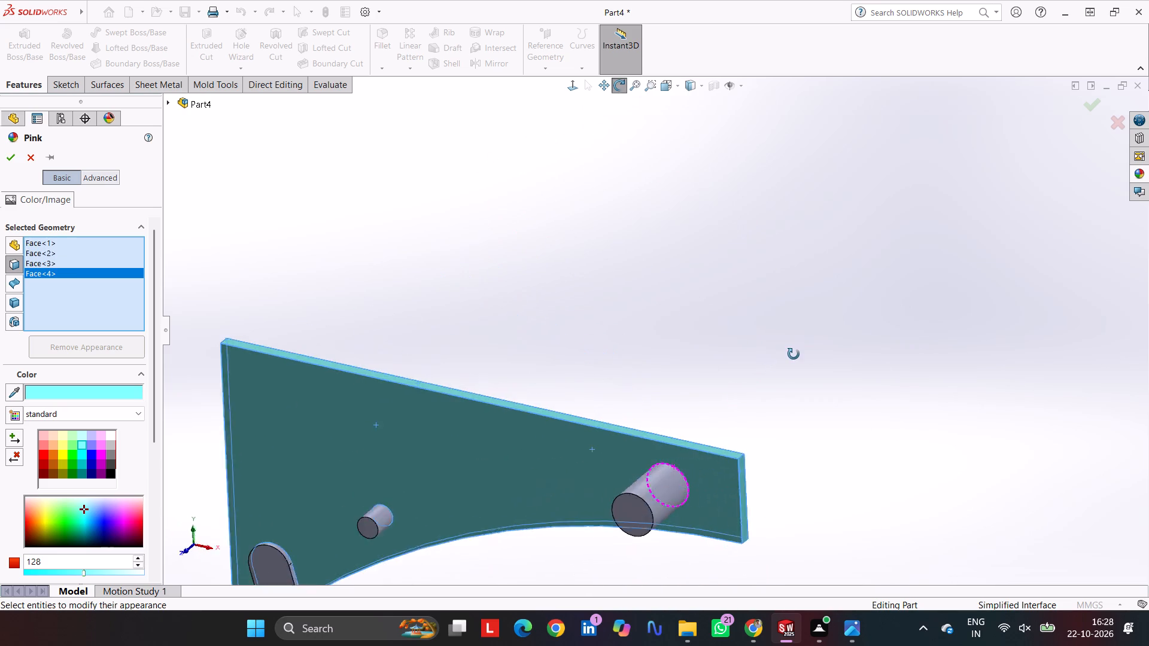
pyautogui.moveTo(794, 354); pyautogui.dragTo(916, 443, button='middle')
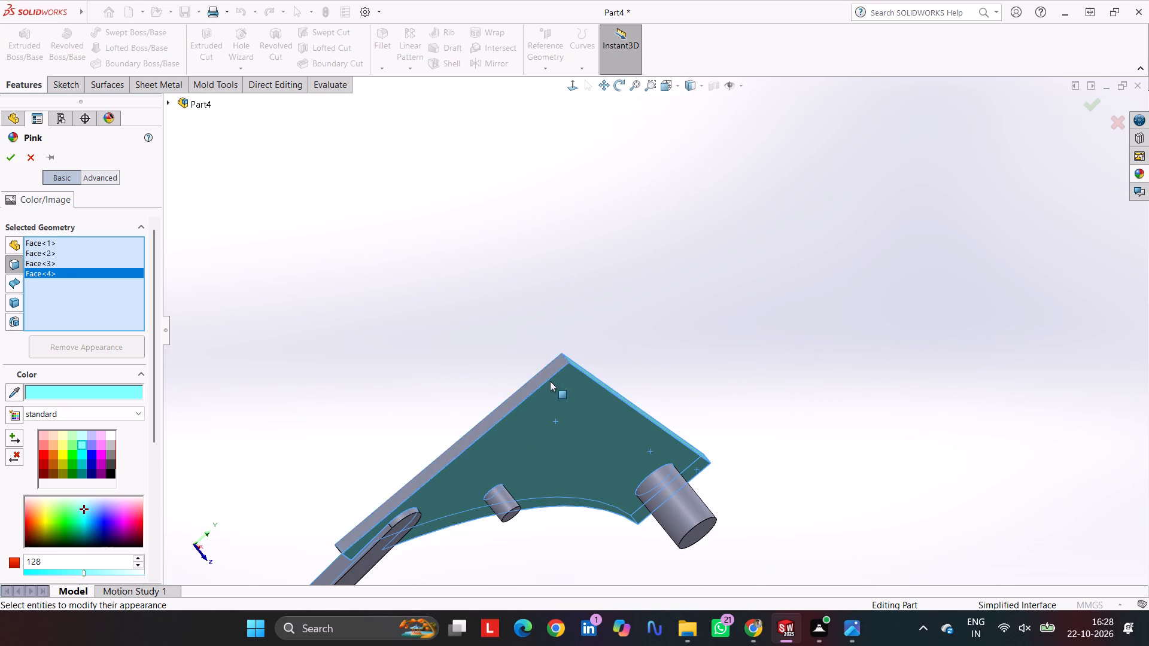
pyautogui.click(546, 376)
pyautogui.moveTo(604, 545); pyautogui.dragTo(648, 257, button='middle')
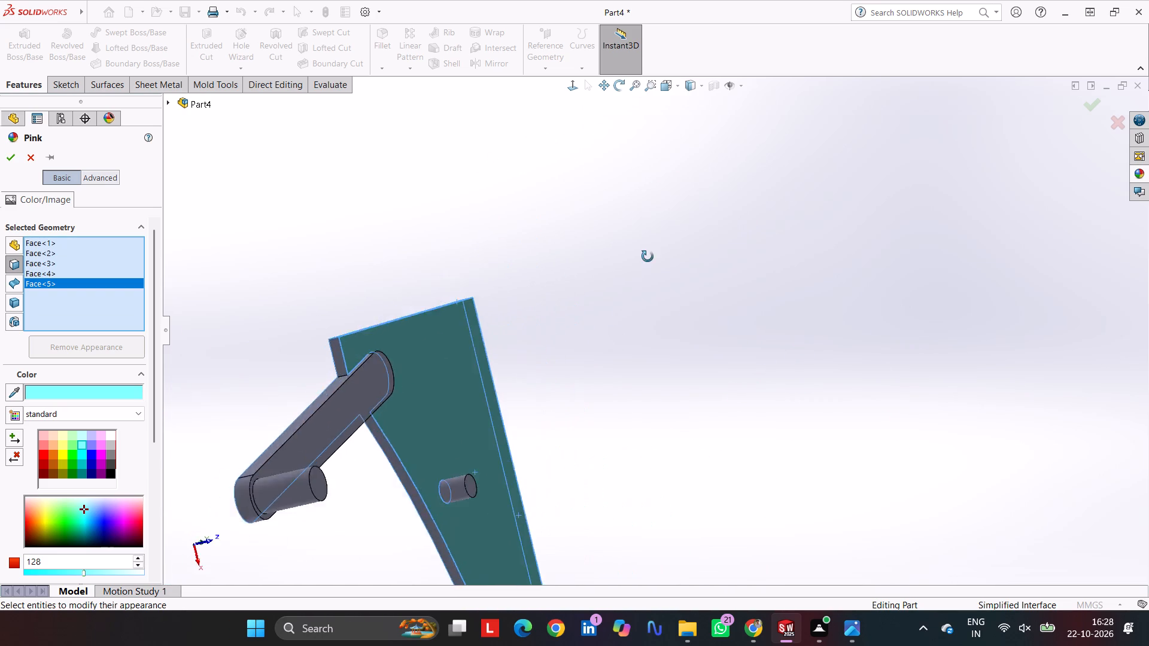
pyautogui.moveTo(648, 257); pyautogui.dragTo(673, 214, button='middle')
pyautogui.scroll(-3, 374, 522)
pyautogui.click(396, 438)
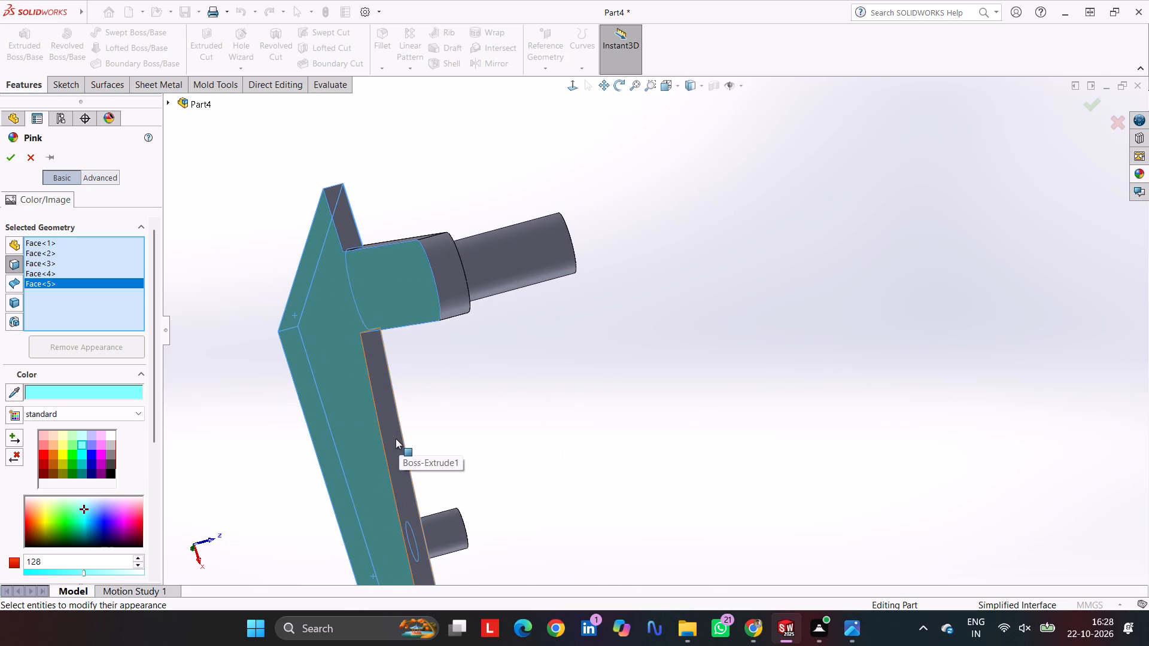
pyautogui.moveTo(527, 419); pyautogui.dragTo(506, 516, button='middle')
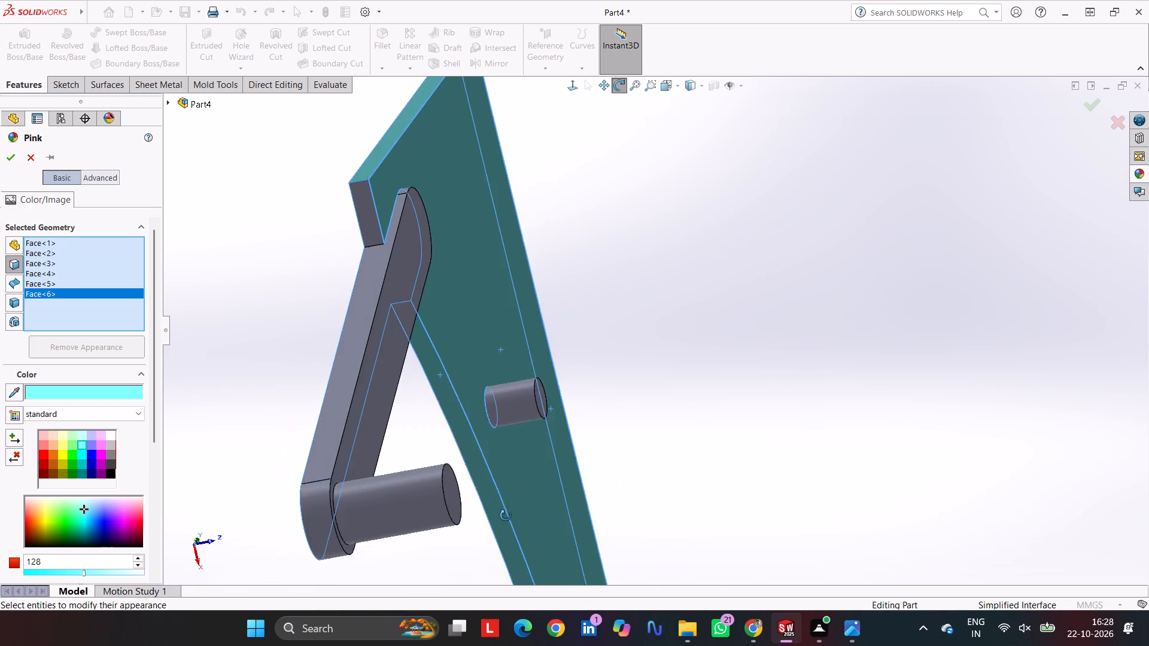
pyautogui.moveTo(506, 516); pyautogui.dragTo(507, 513, button='middle')
pyautogui.click(373, 209)
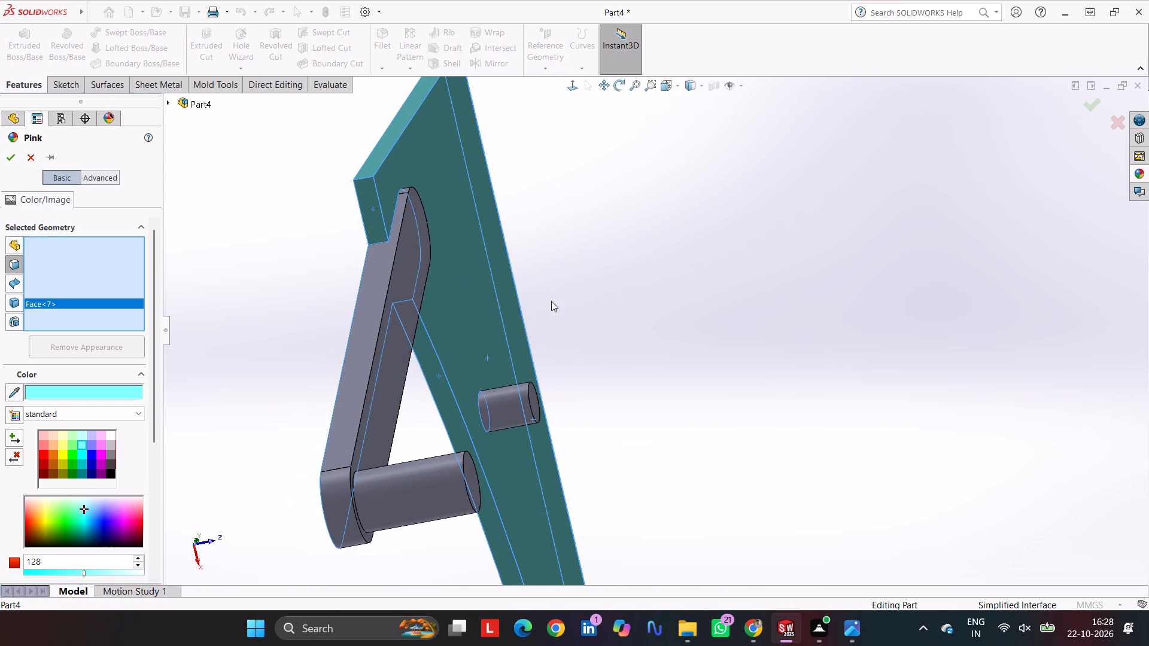
# Add the side and end faces of the small pin, the large pin and the leg's pin to the geometry coloured light cyan.
pyautogui.moveTo(692, 229); pyautogui.dragTo(612, 388, button='middle')
pyautogui.scroll(4, 607, 386)
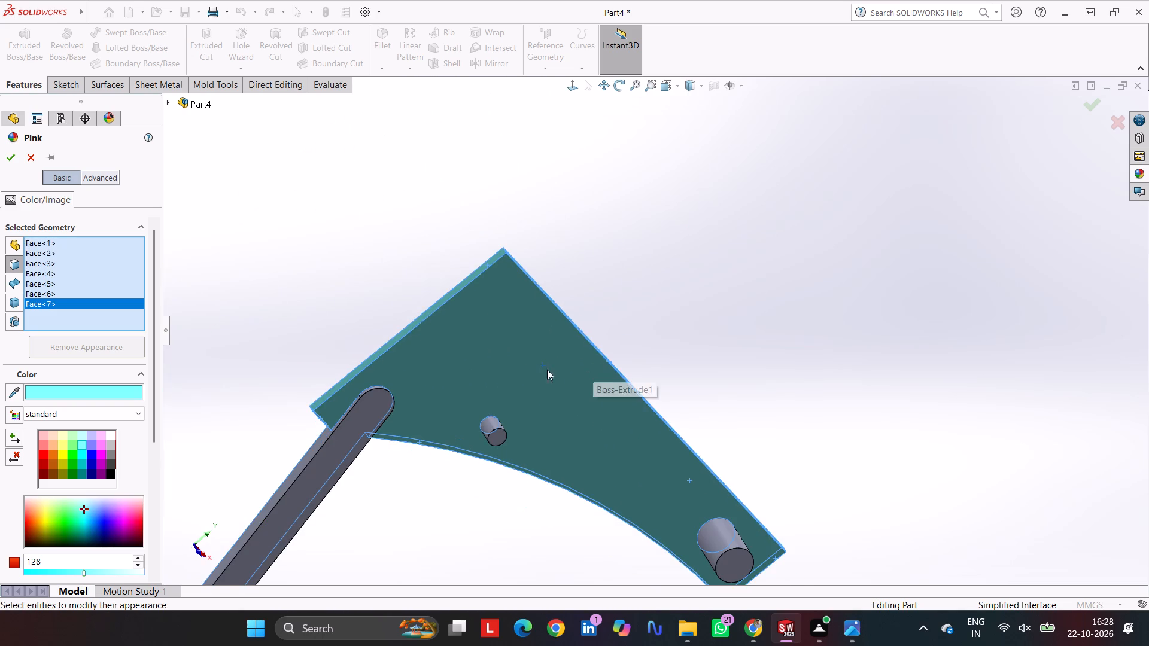
pyautogui.scroll(-4, 481, 371)
pyautogui.click(546, 471)
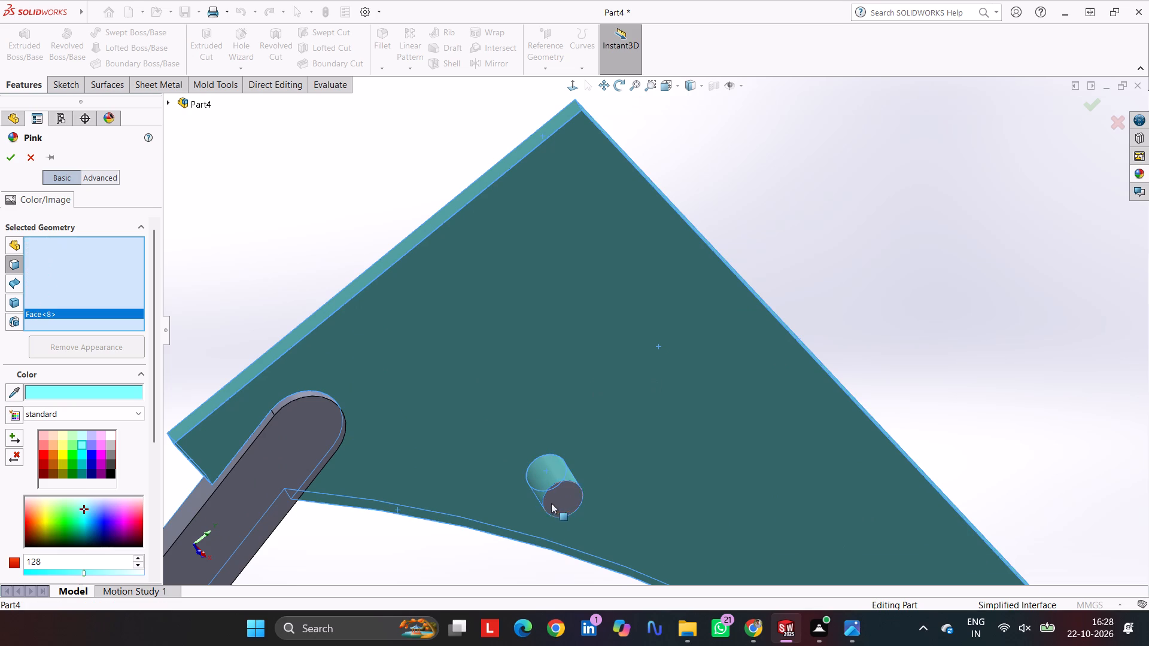
pyautogui.click(569, 496)
pyautogui.scroll(4, 653, 509)
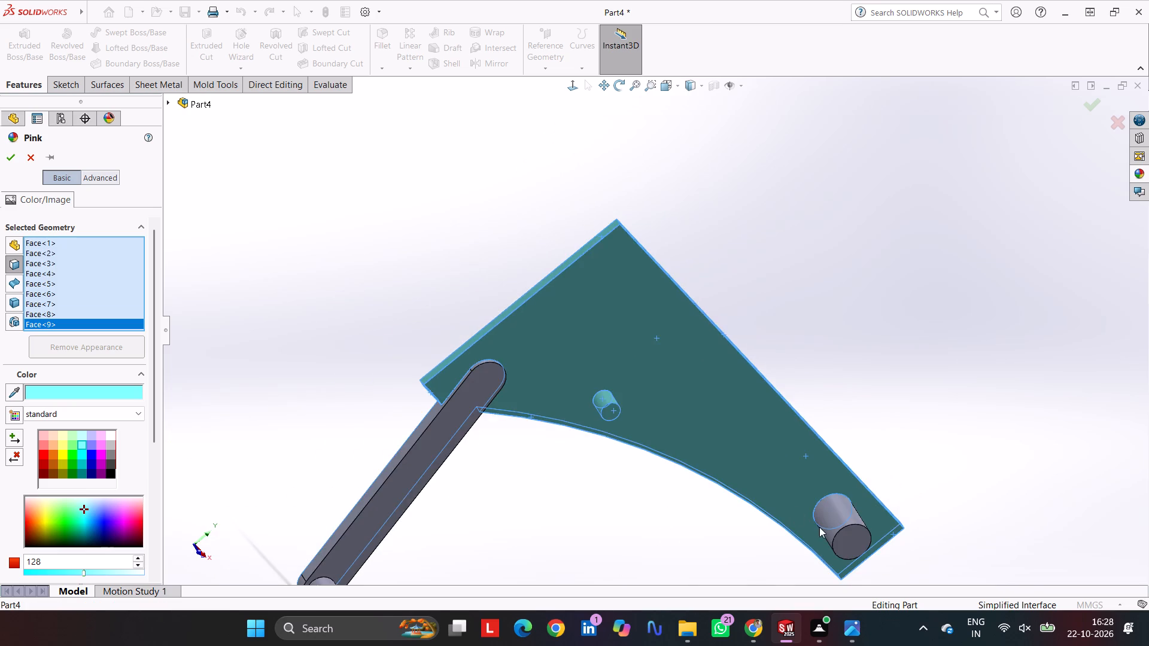
pyautogui.scroll(-4, 826, 533)
pyautogui.click(846, 514)
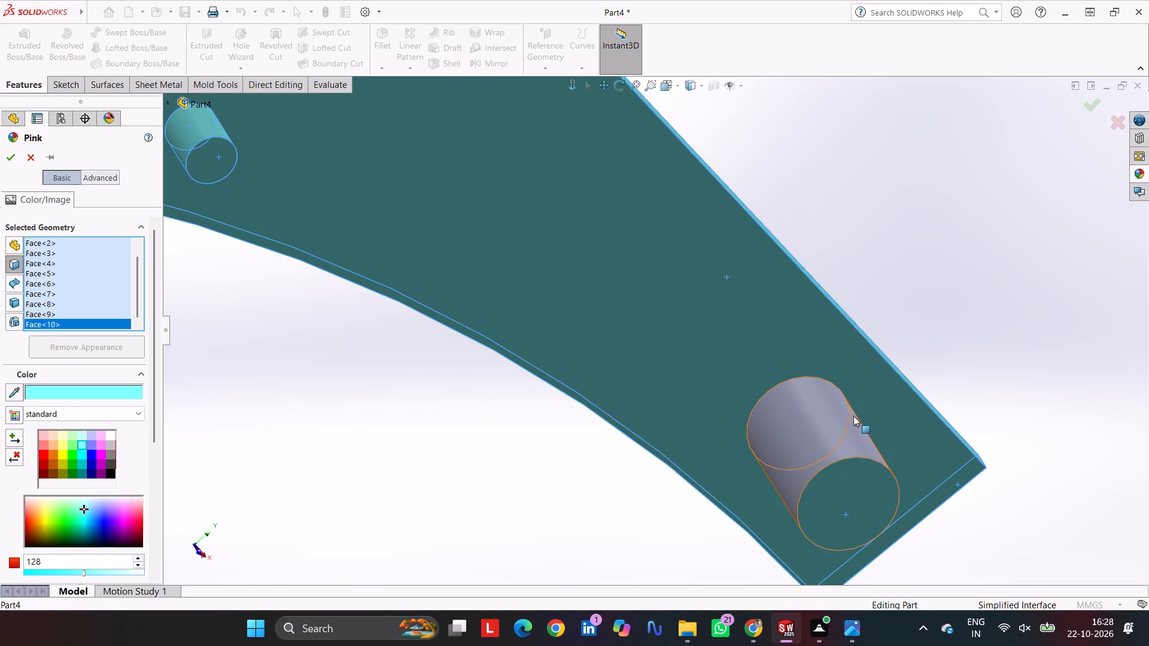
pyautogui.click(821, 427)
pyautogui.scroll(5, 592, 508)
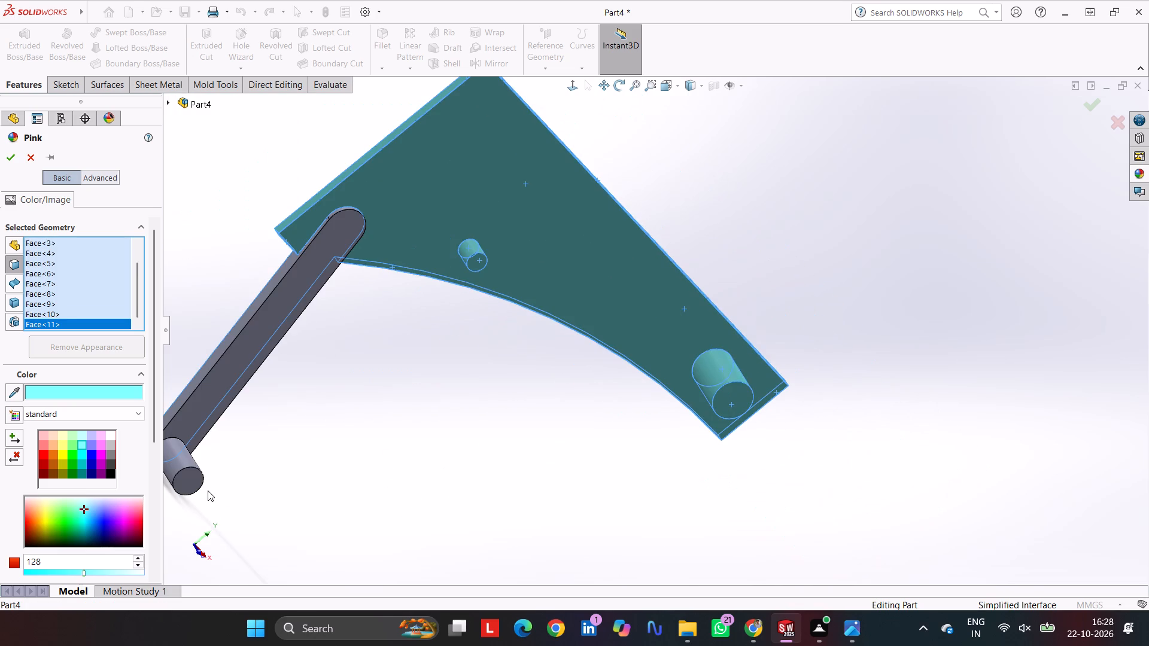
pyautogui.click(180, 459)
pyautogui.click(192, 485)
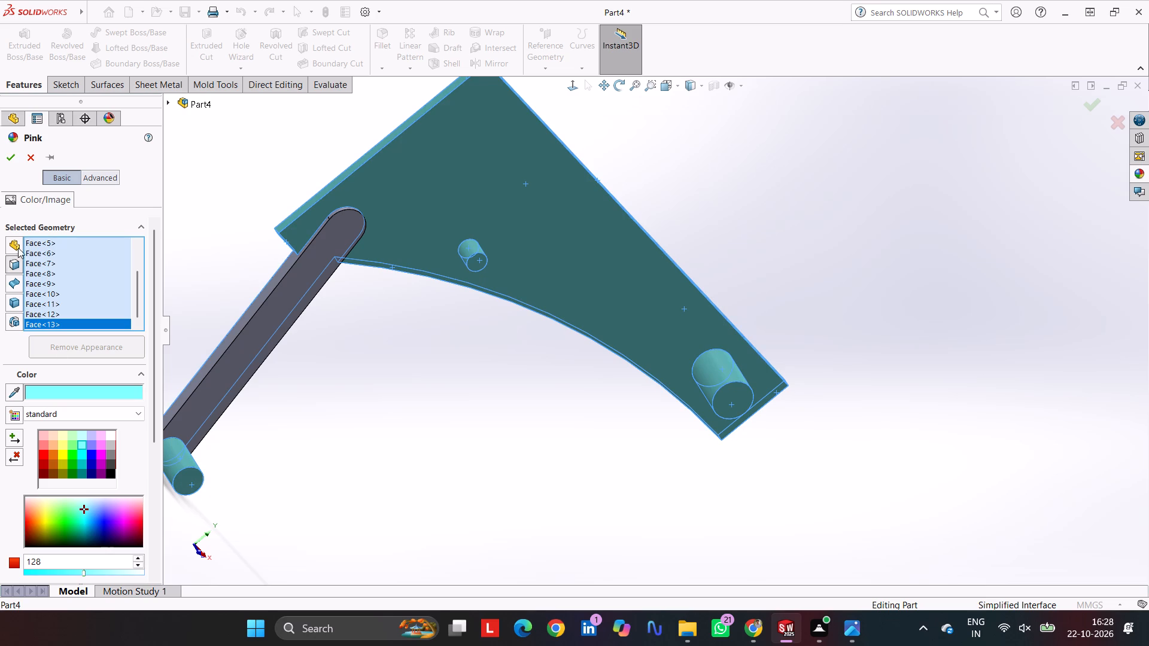
# Apply the light cyan colour to the selected plate and pin faces.
pyautogui.click(10, 159)
# Edit the appearance of the leg's front face and pick a purple colour with a red value of 135.
pyautogui.scroll(3, 493, 451)
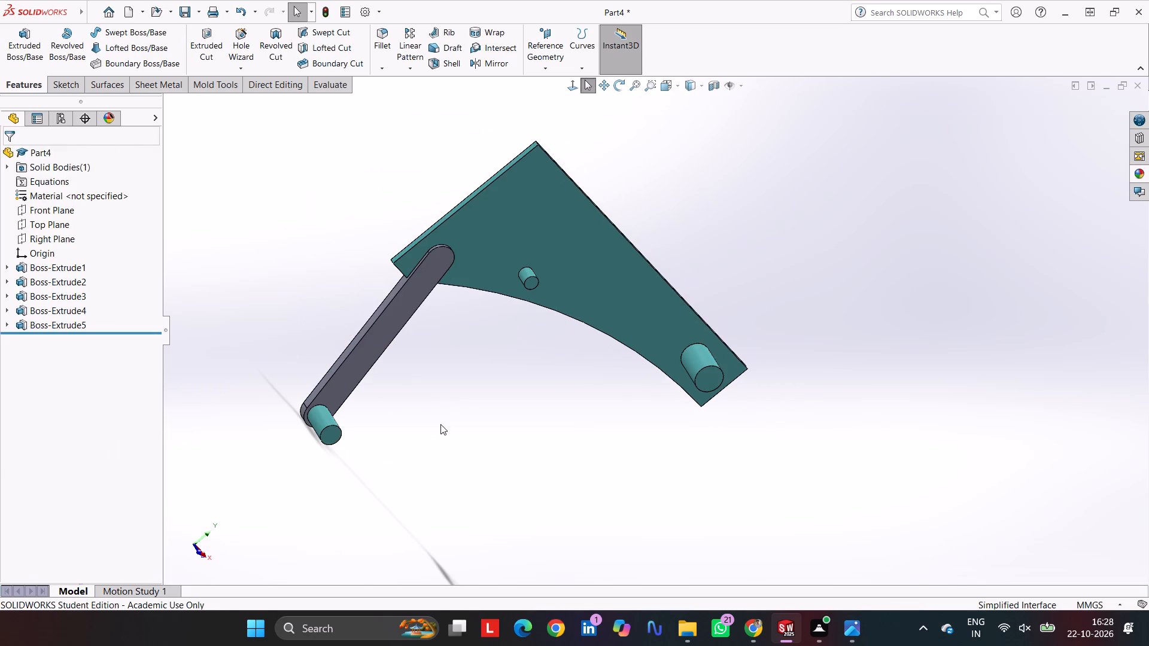
pyautogui.click(421, 339)
pyautogui.click(550, 290)
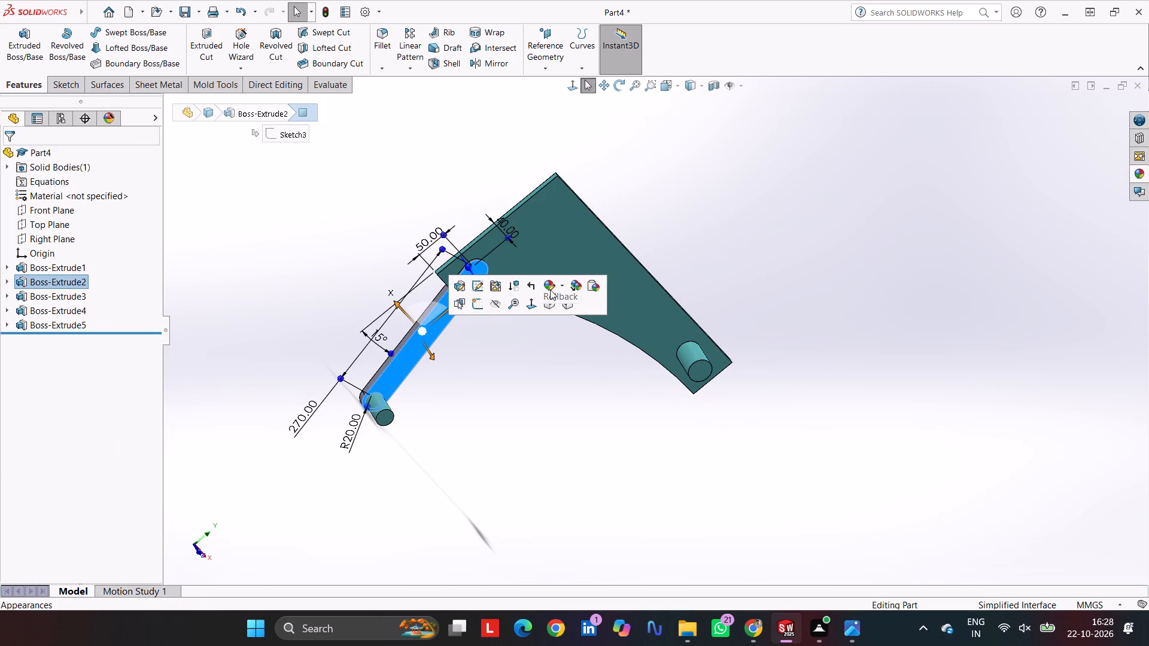
pyautogui.click(574, 318)
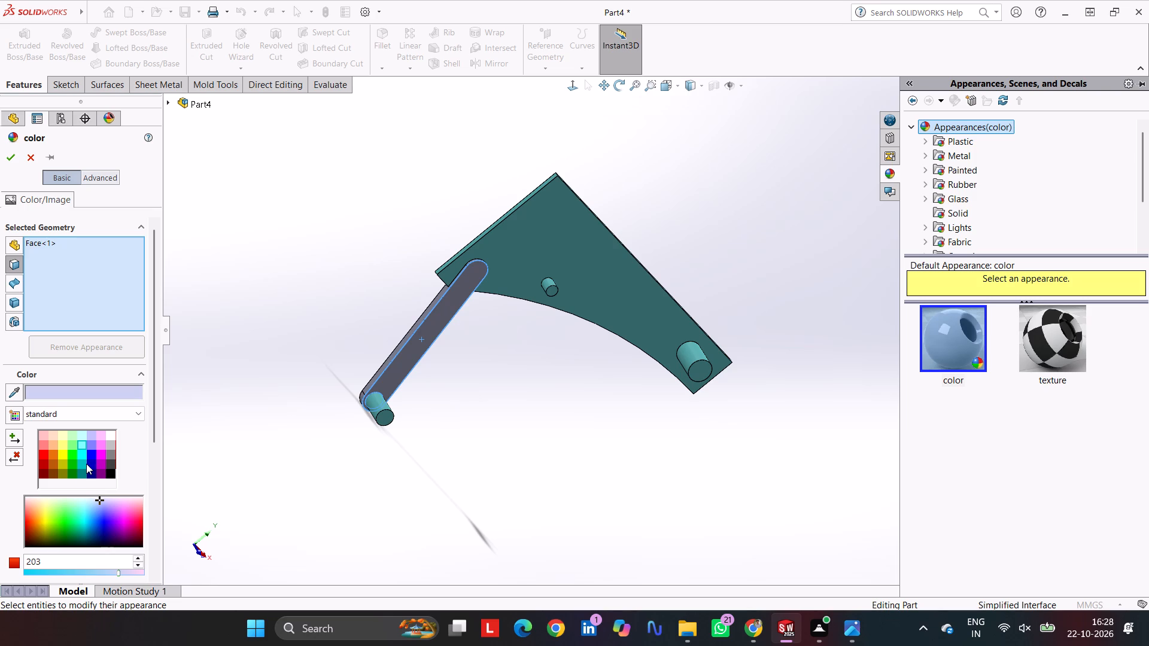
pyautogui.moveTo(104, 498); pyautogui.dragTo(111, 515)
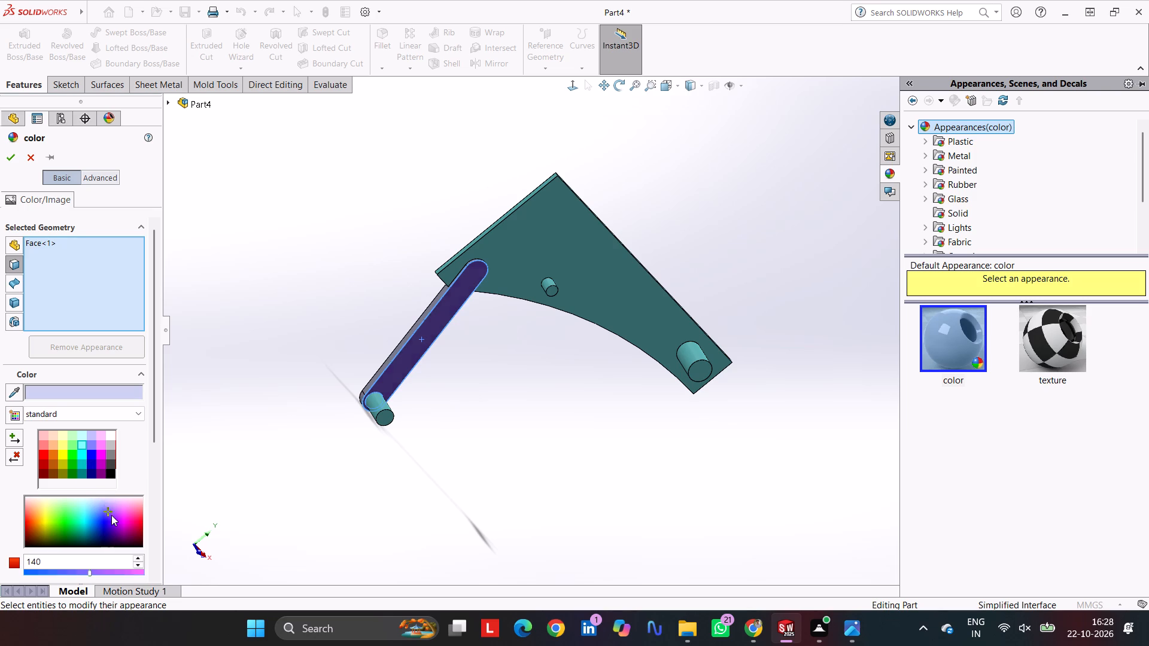
pyautogui.moveTo(111, 515); pyautogui.dragTo(113, 519)
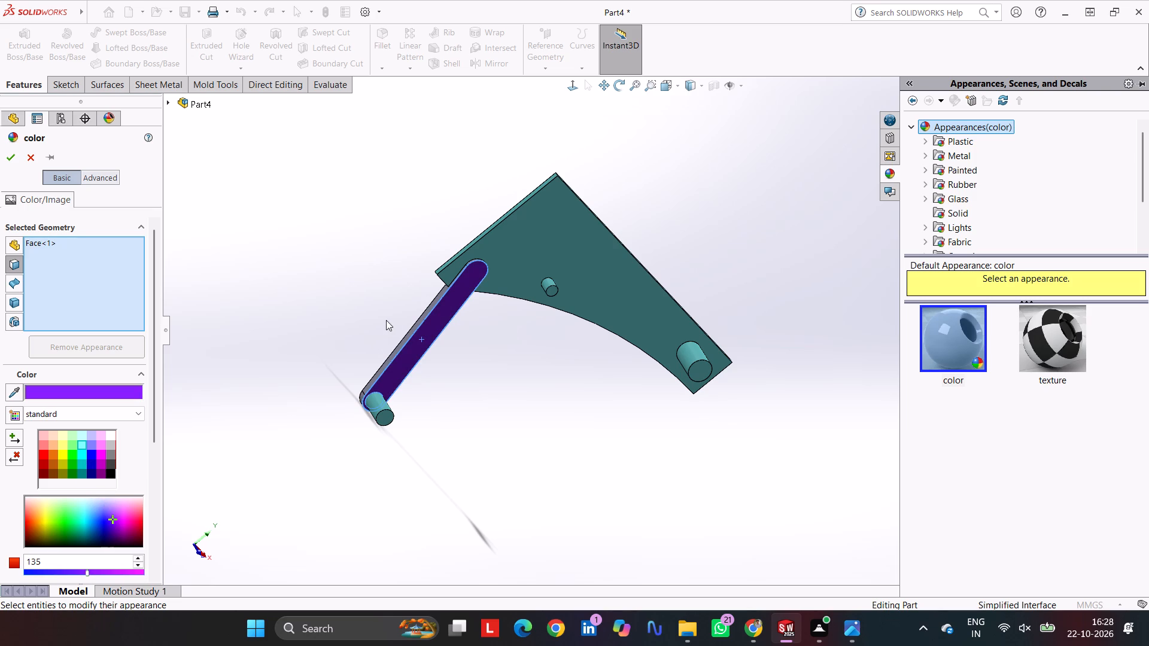
# Add the leg's two long side faces and two rounded end faces to the purple geometry and apply the colour.
pyautogui.click(86, 263)
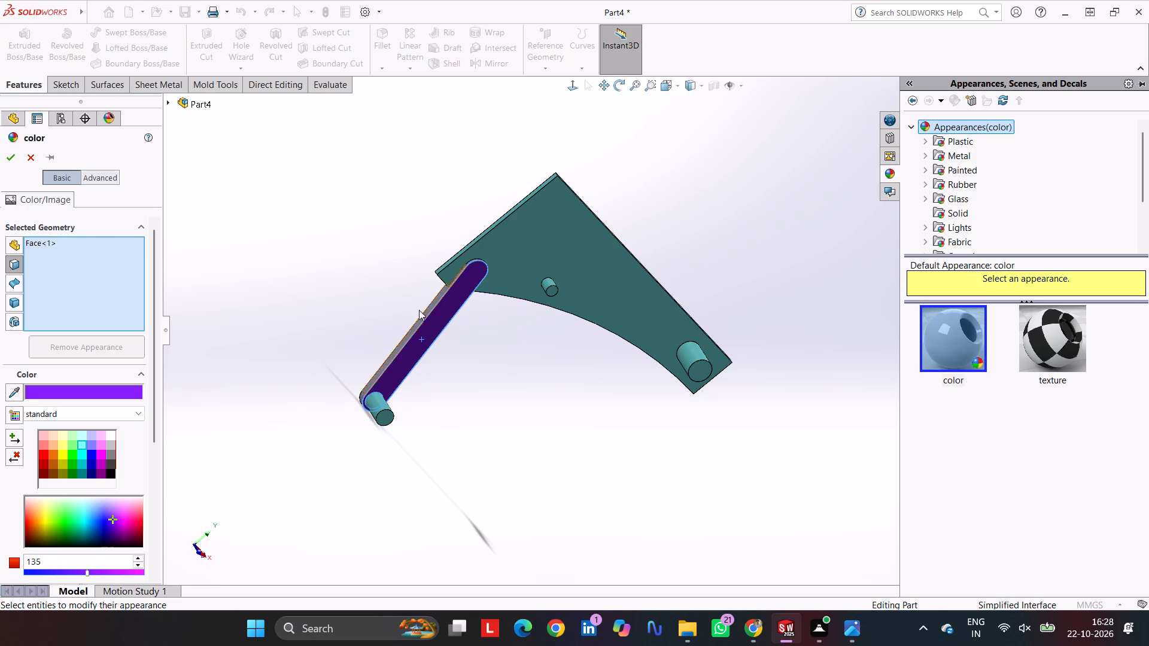
pyautogui.scroll(-5, 432, 313)
pyautogui.click(526, 287)
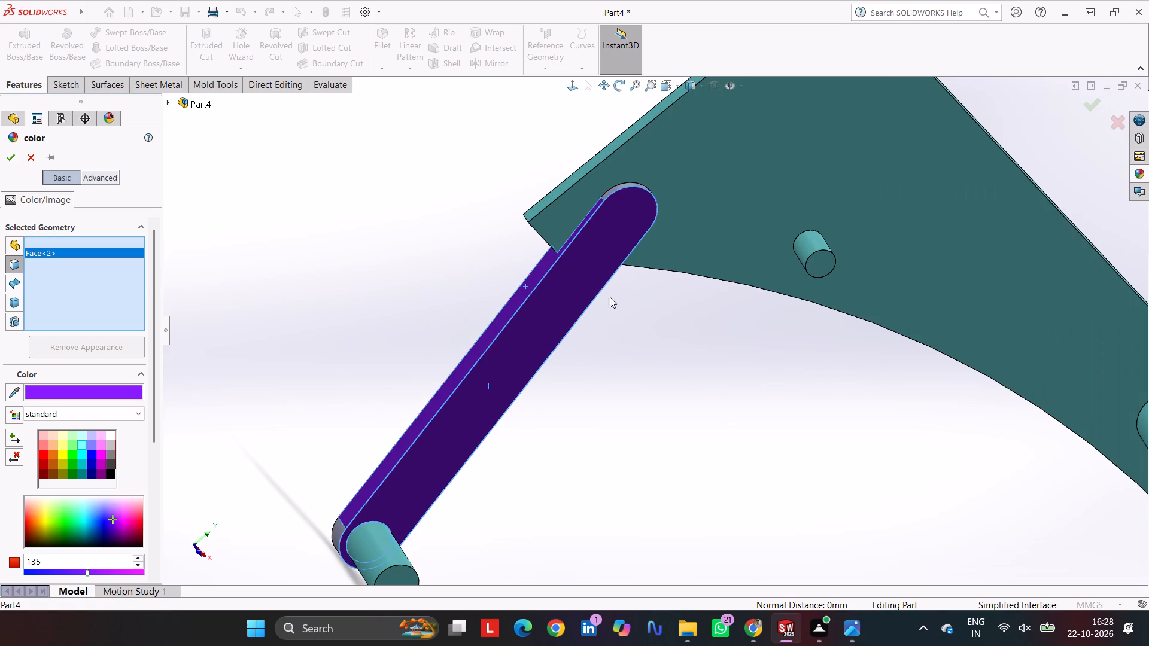
pyautogui.scroll(-7, 627, 174)
pyautogui.click(656, 271)
pyautogui.scroll(6, 656, 334)
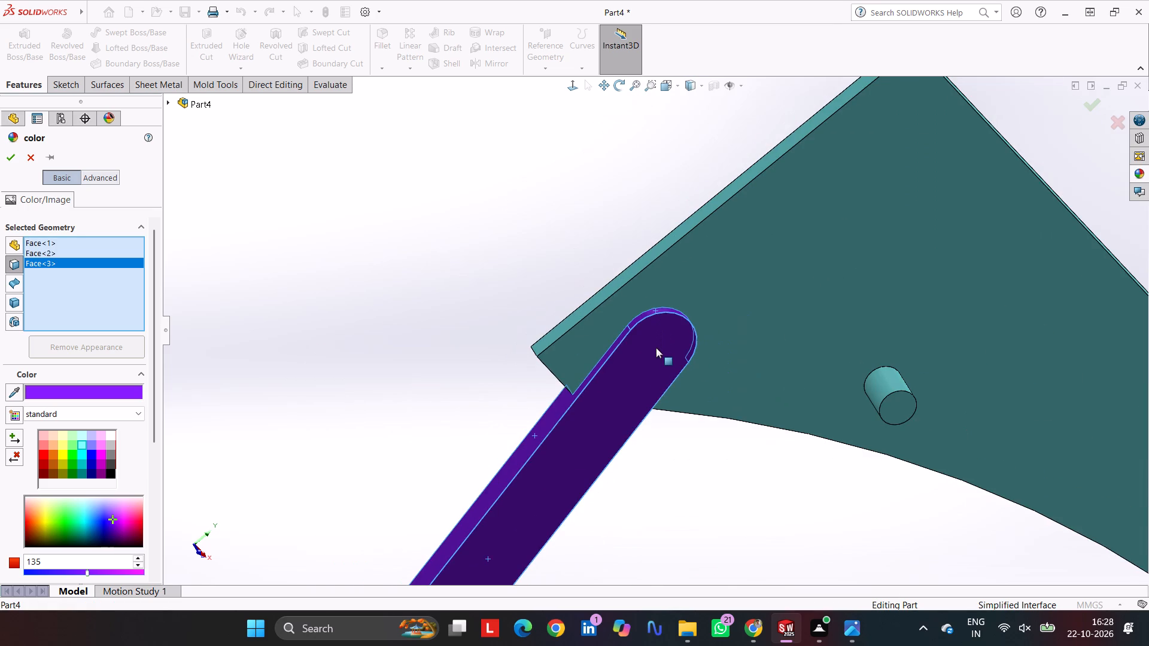
pyautogui.moveTo(712, 455); pyautogui.dragTo(631, 244, button='middle')
pyautogui.scroll(4, 717, 529)
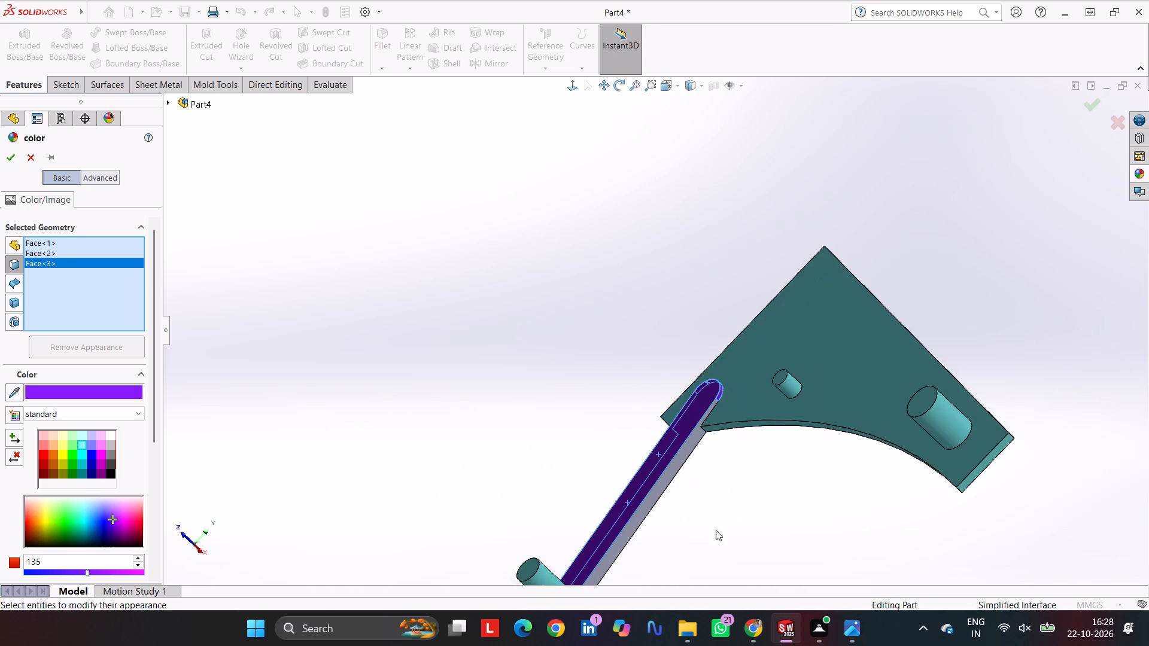
pyautogui.scroll(-5, 630, 490)
pyautogui.click(677, 468)
pyautogui.scroll(3, 695, 498)
pyautogui.scroll(1, 618, 510)
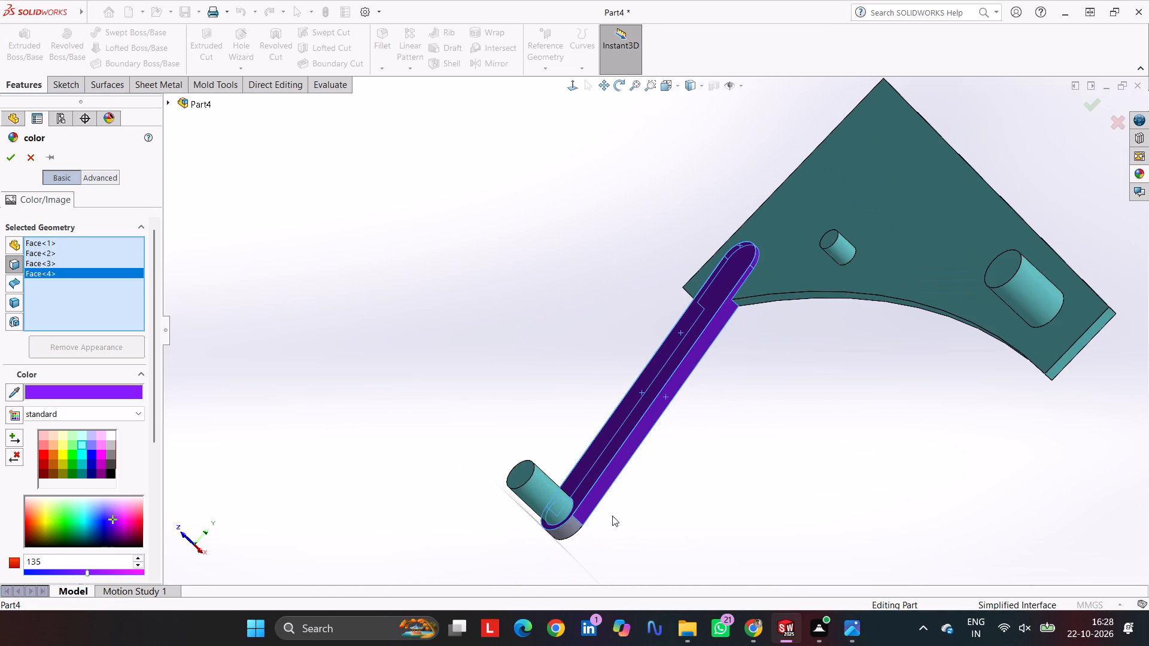
pyautogui.click(570, 529)
pyautogui.moveTo(706, 502); pyautogui.dragTo(654, 432, button='middle')
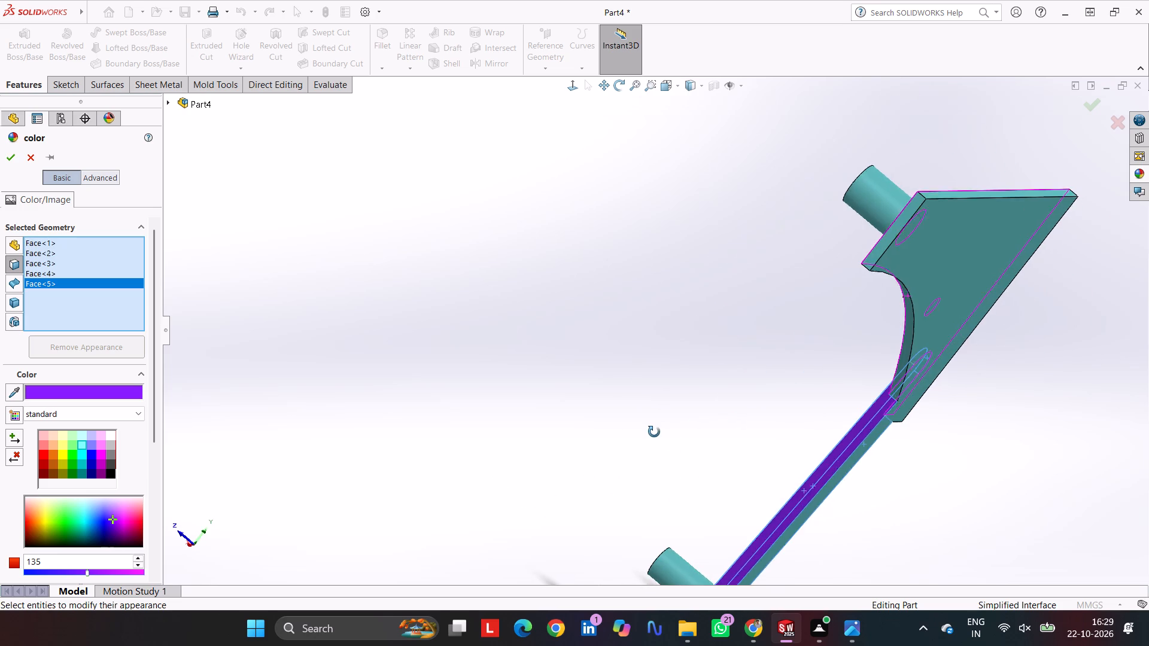
pyautogui.moveTo(654, 432); pyautogui.dragTo(831, 500, button='middle')
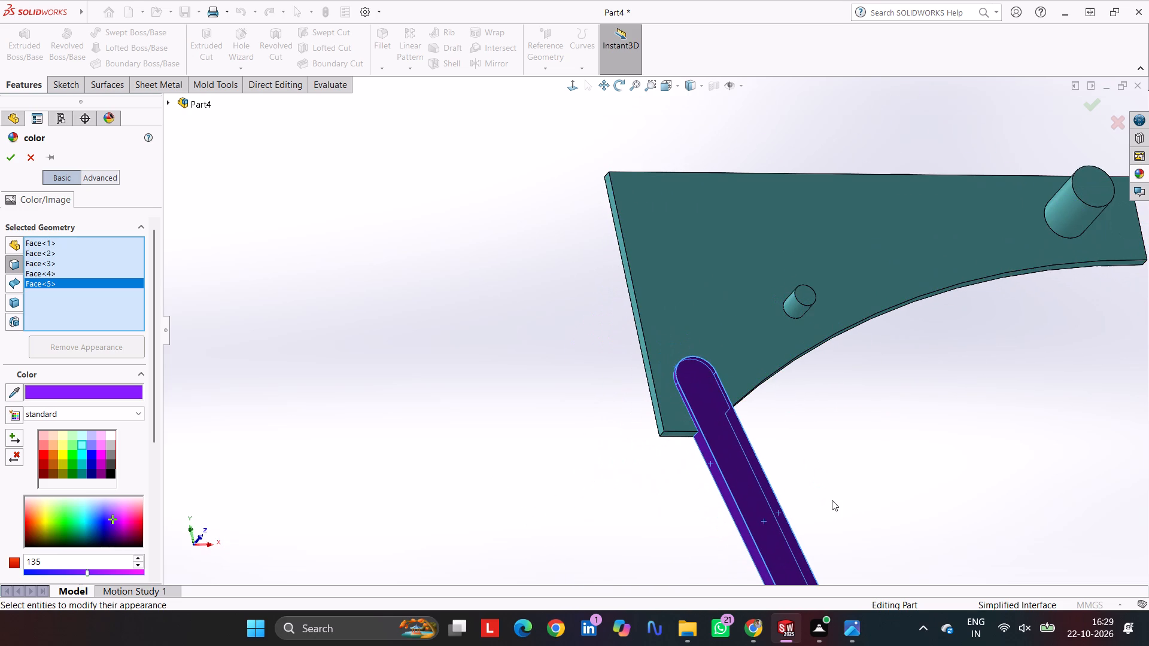
pyautogui.press('Return')
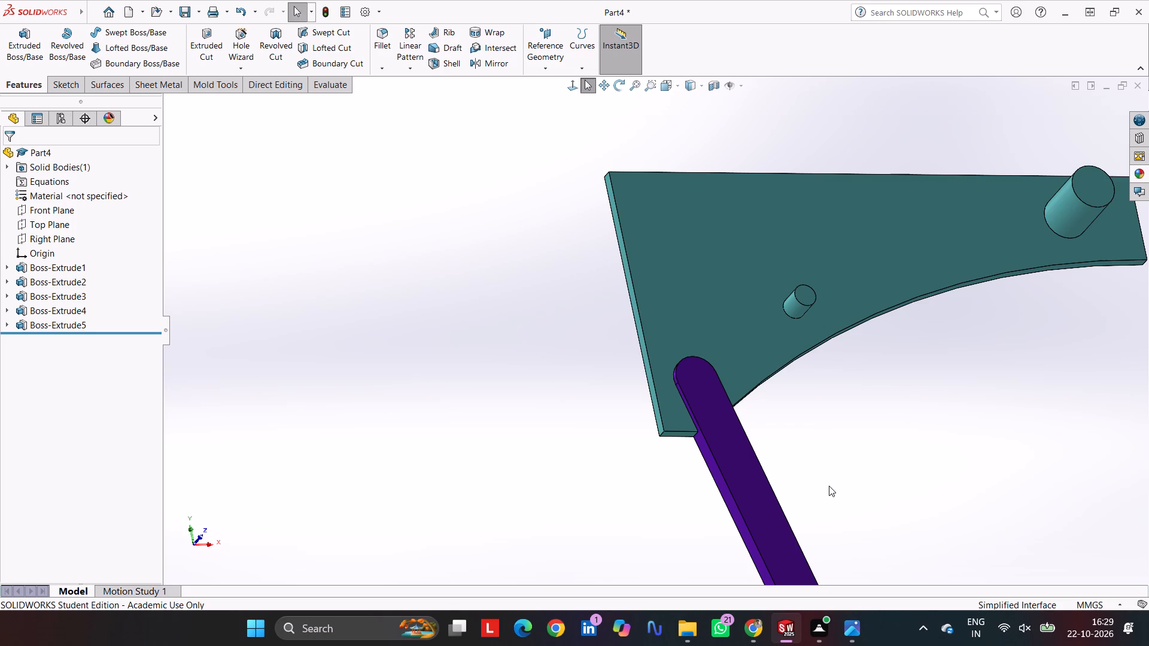
# Show the part in isometric view and save it as Part4 in the BeltChain SolidWorks Assembly folder.
pyautogui.scroll(6, 829, 486)
pyautogui.scroll(-2, 805, 405)
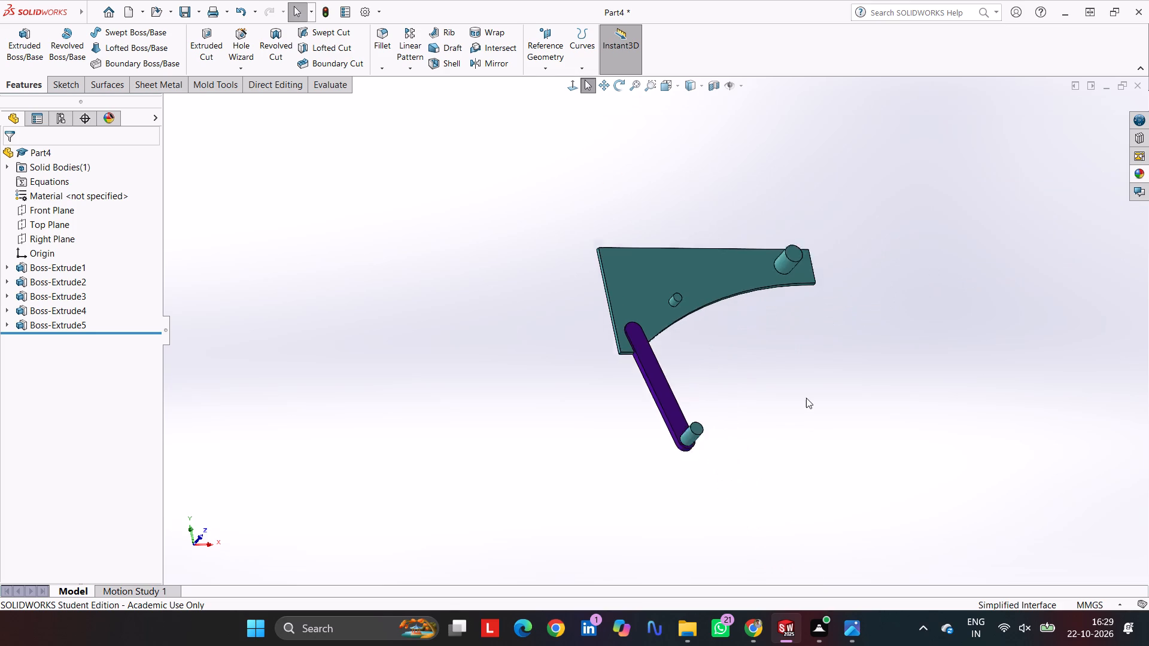
pyautogui.scroll(-3, 806, 398)
pyautogui.hotkey('ctrl', '7')
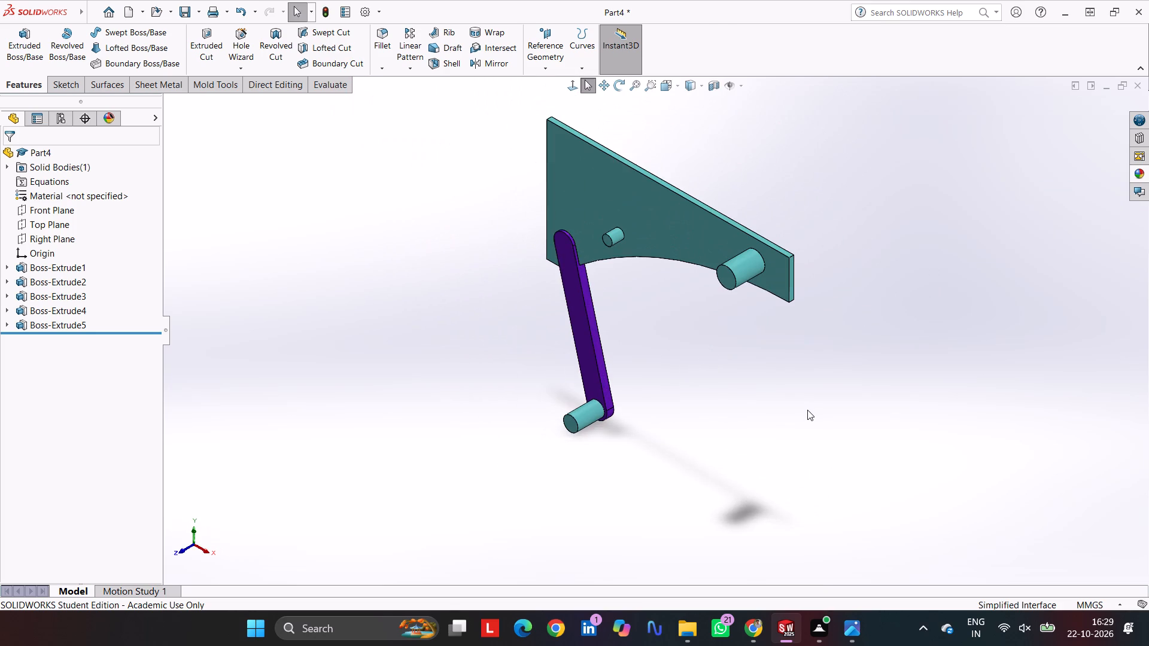
pyautogui.hotkey('ctrl', 's')
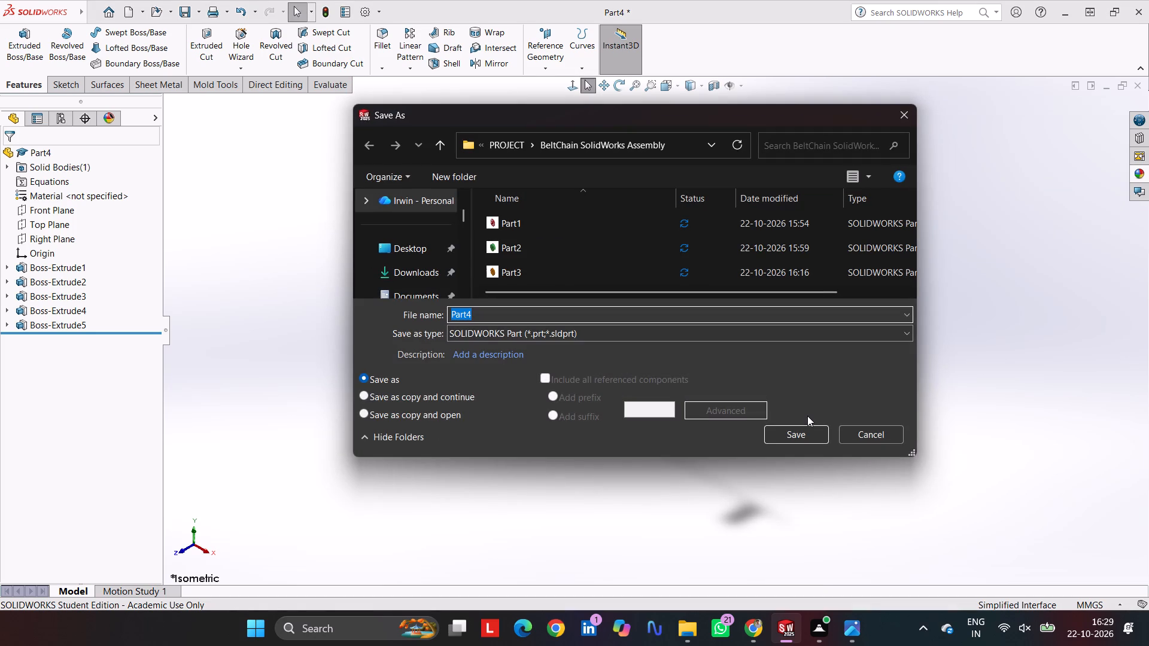
pyautogui.press('Return')
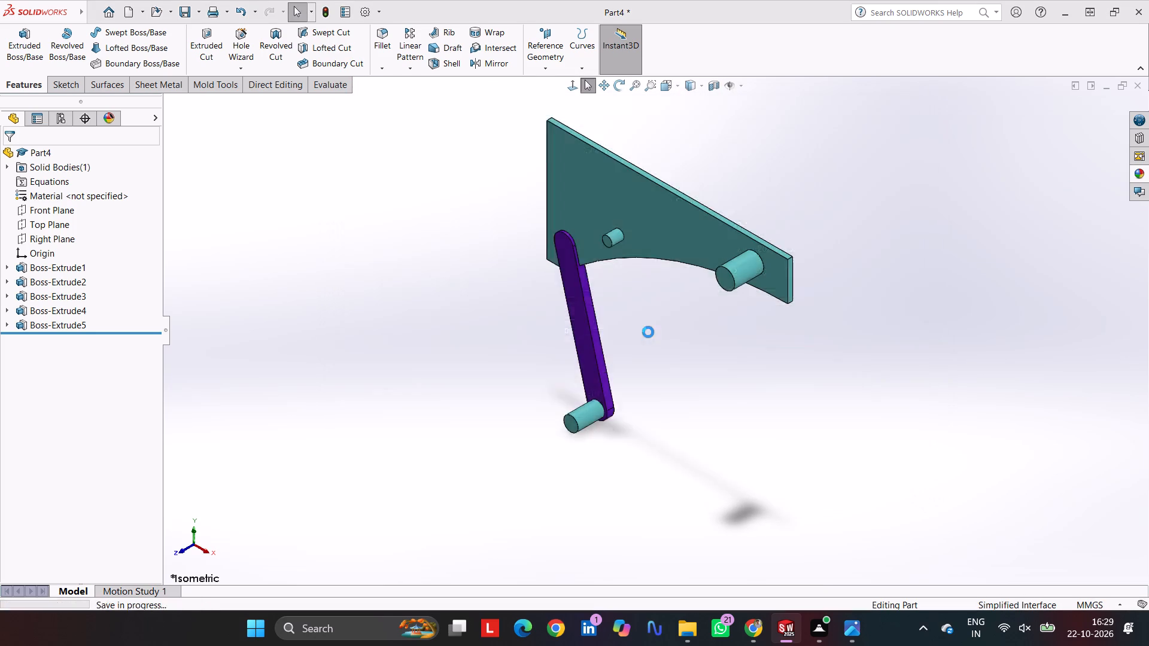
# Print the current screen image with Microsoft Print to PDF on A4 paper, naming the output file 4.
pyautogui.hotkey('ctrl', 'p')
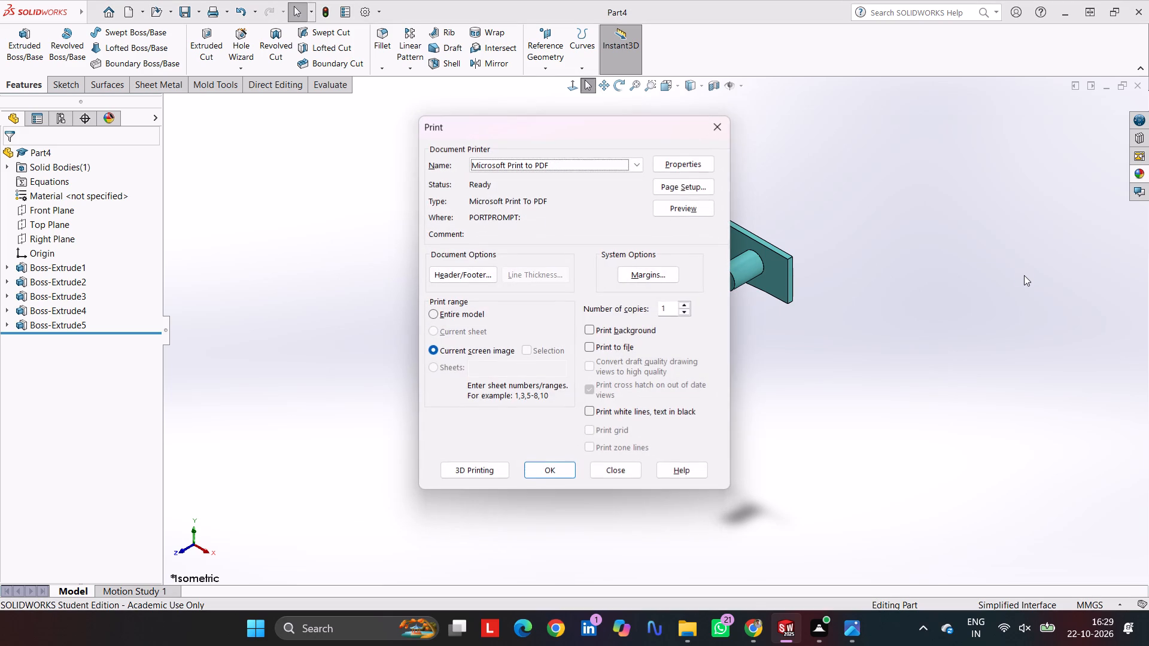
pyautogui.click(676, 181)
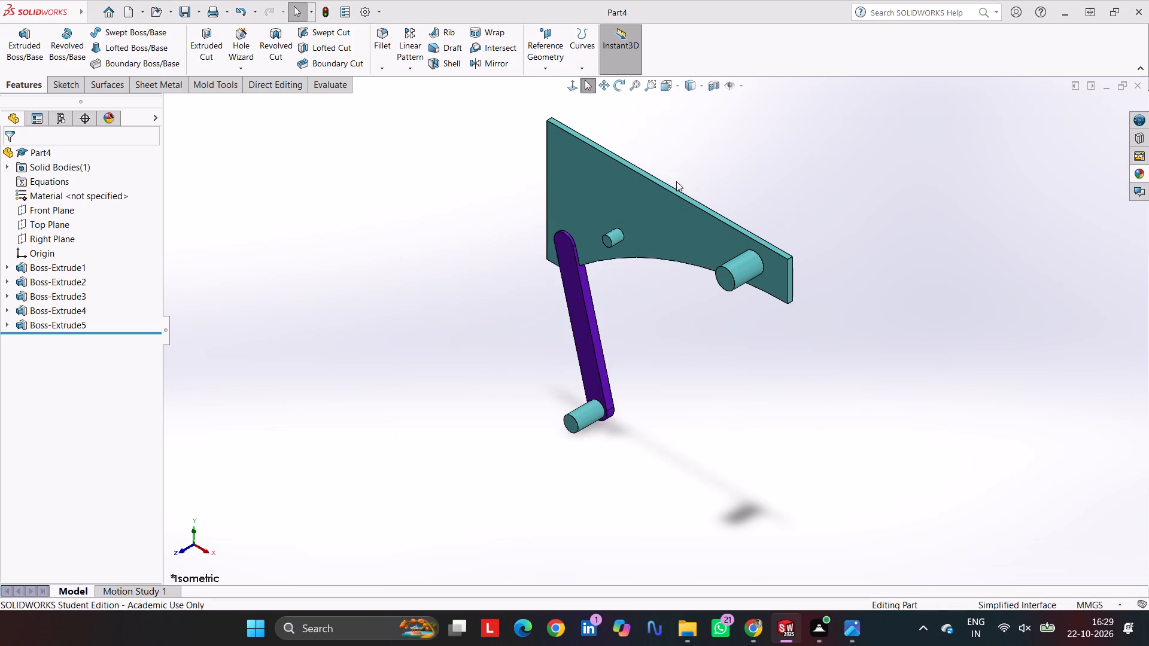
pyautogui.click(566, 348)
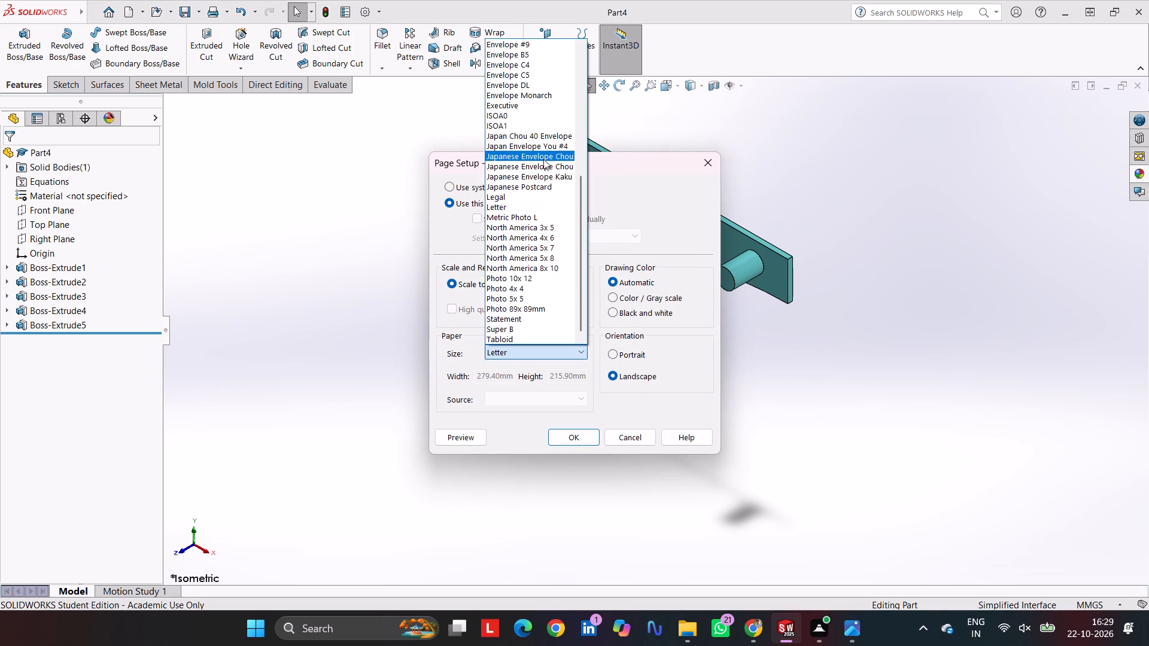
pyautogui.scroll(12, 543, 159)
pyautogui.click(524, 66)
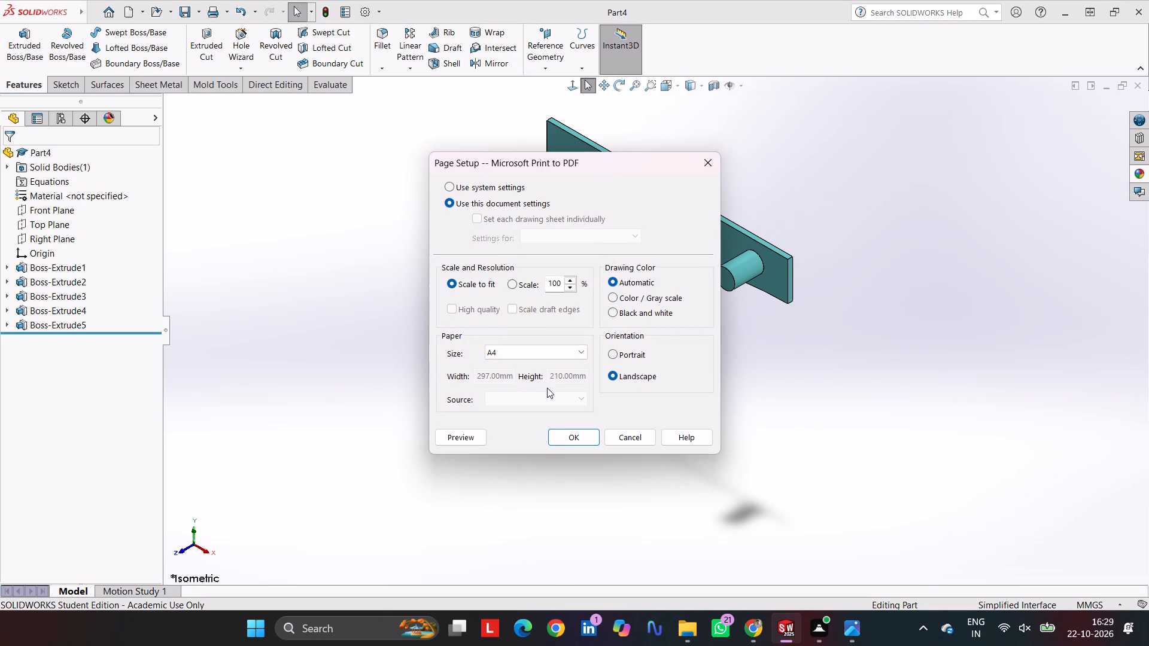
pyautogui.click(569, 437)
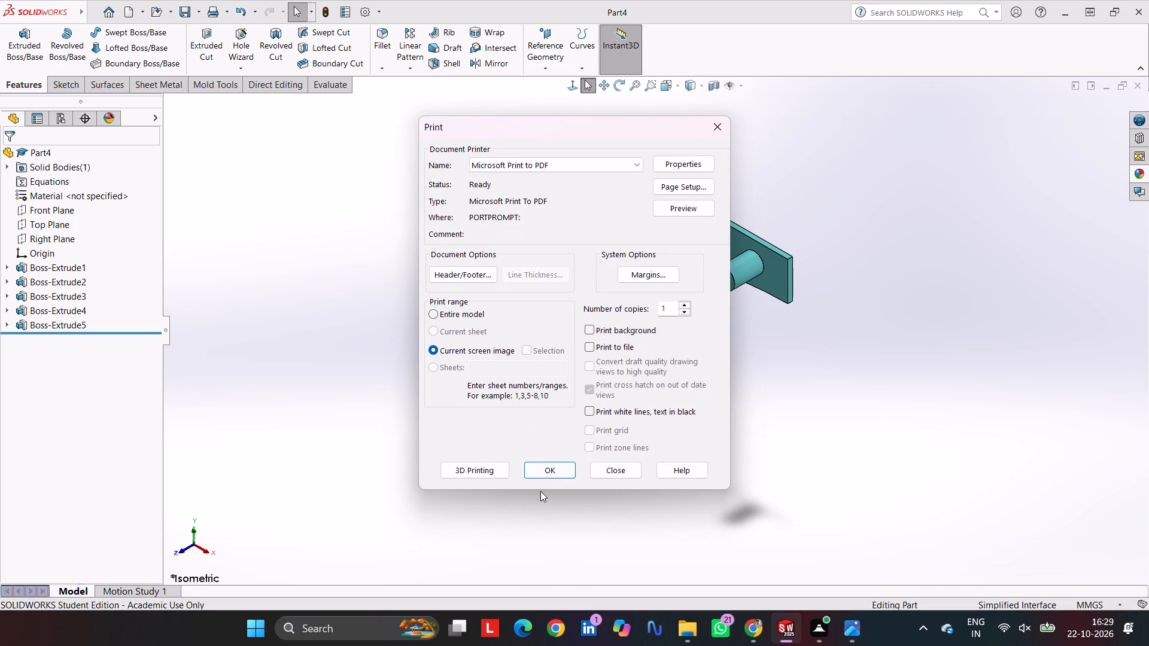
pyautogui.click(551, 468)
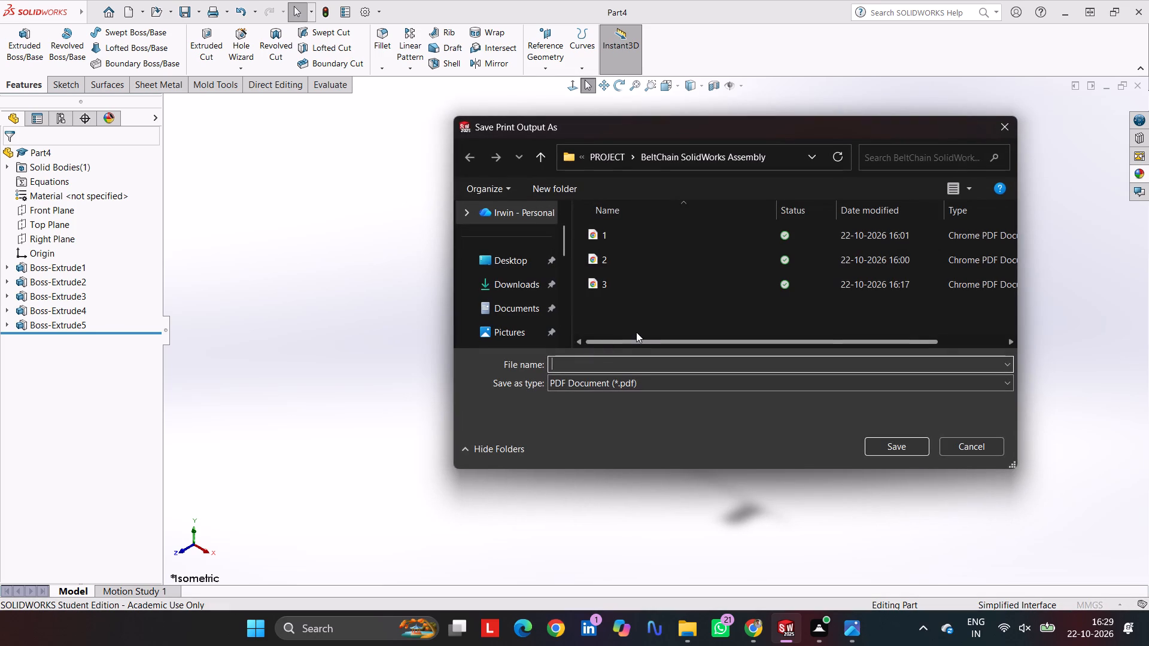
pyautogui.press('4')
pyautogui.press('Return')
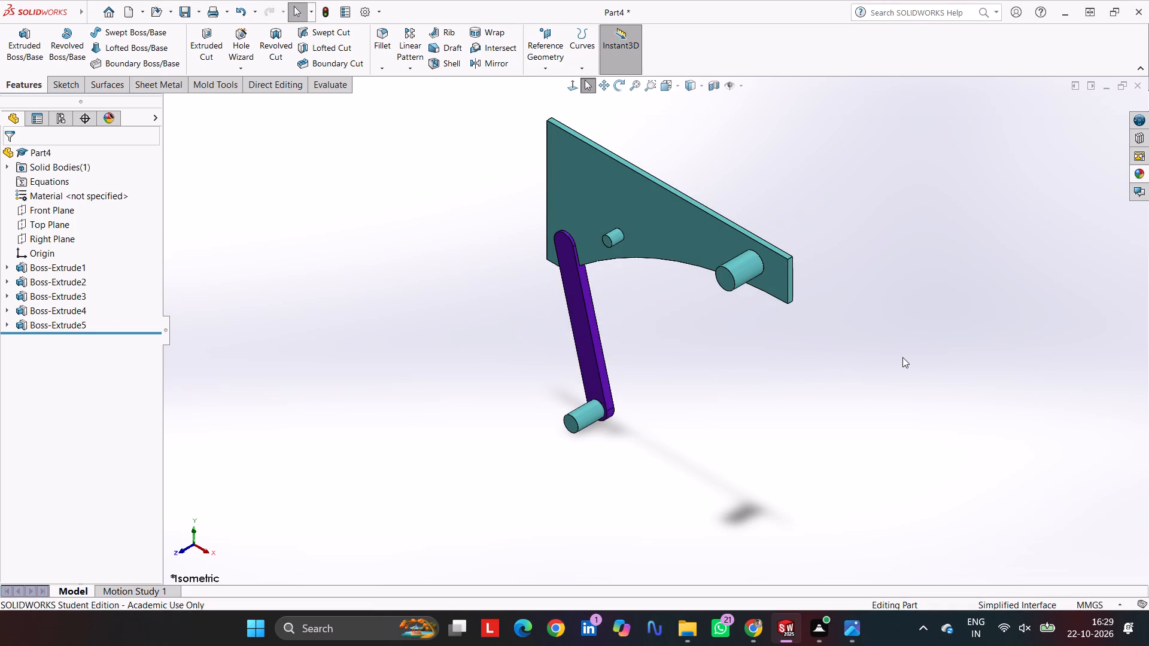
# Create a new assembly document and place Part4 in it as the first component.
pyautogui.click(902, 357)
pyautogui.hotkey('ctrl', 'n')
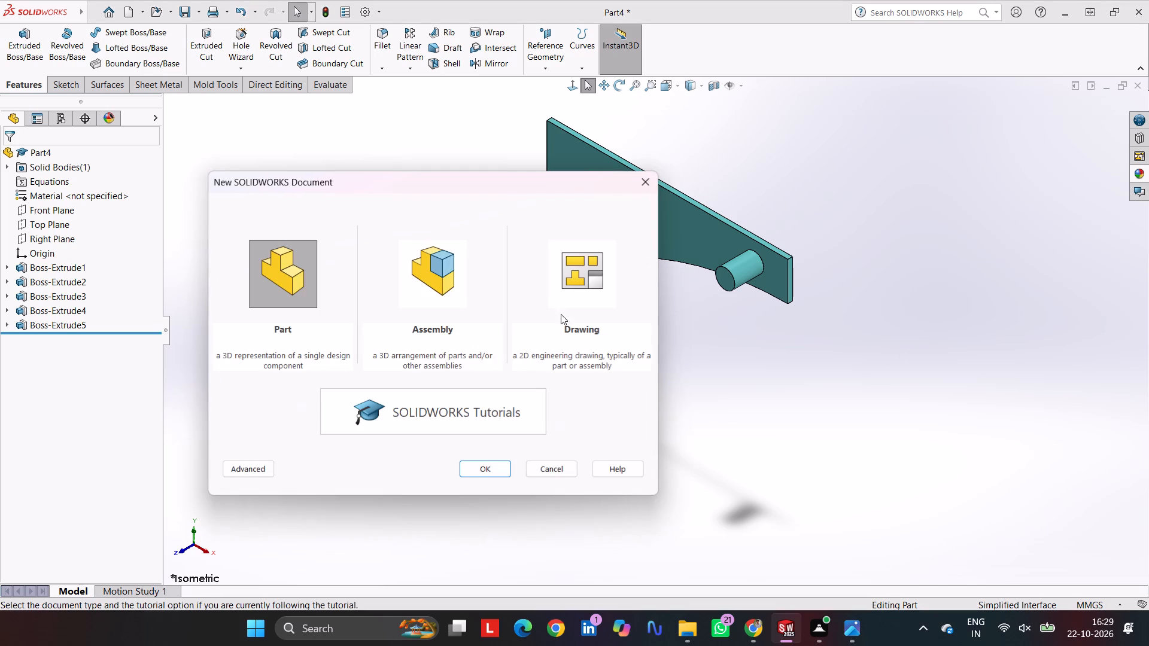
pyautogui.click(434, 276)
pyautogui.click(487, 470)
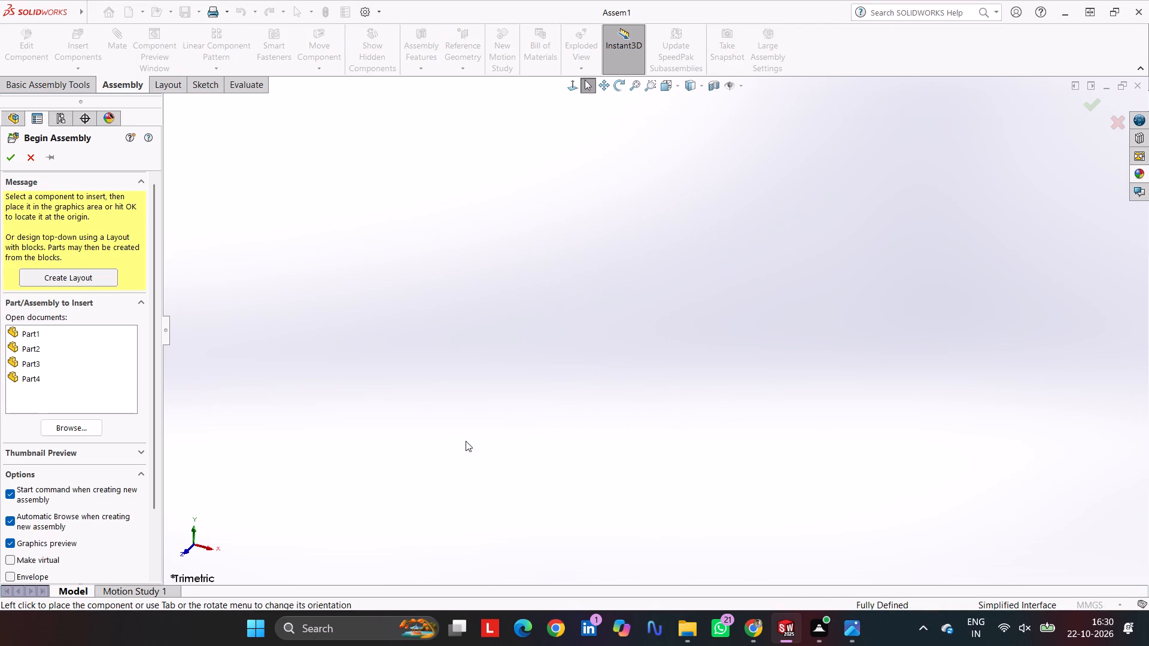
pyautogui.click(63, 379)
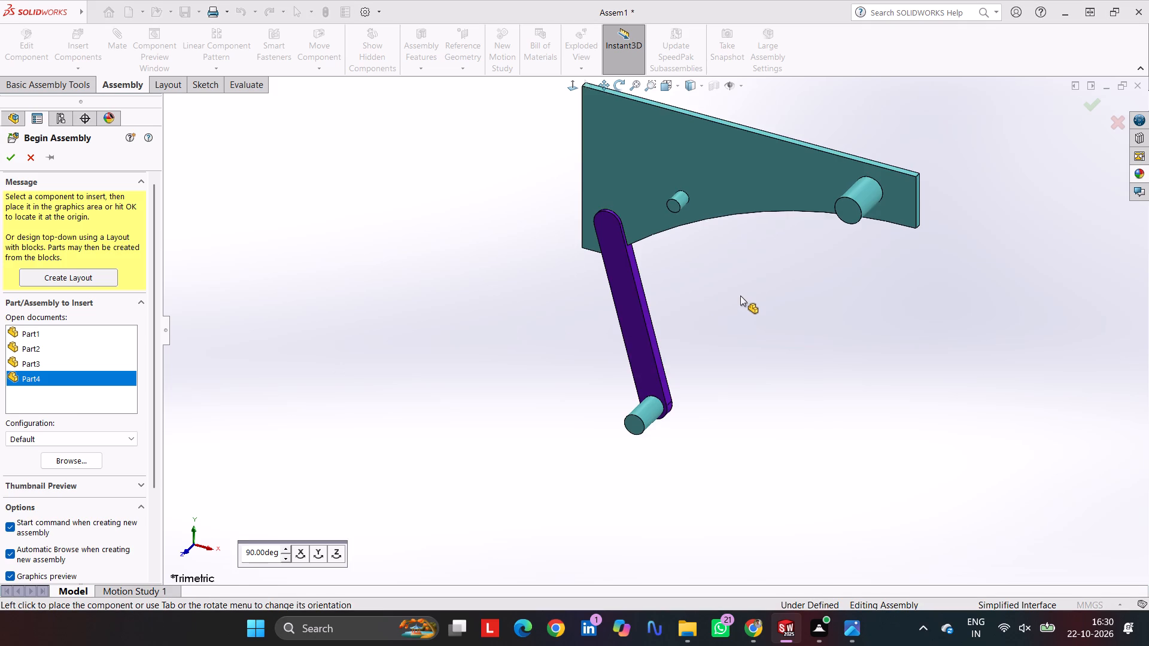
pyautogui.click(661, 335)
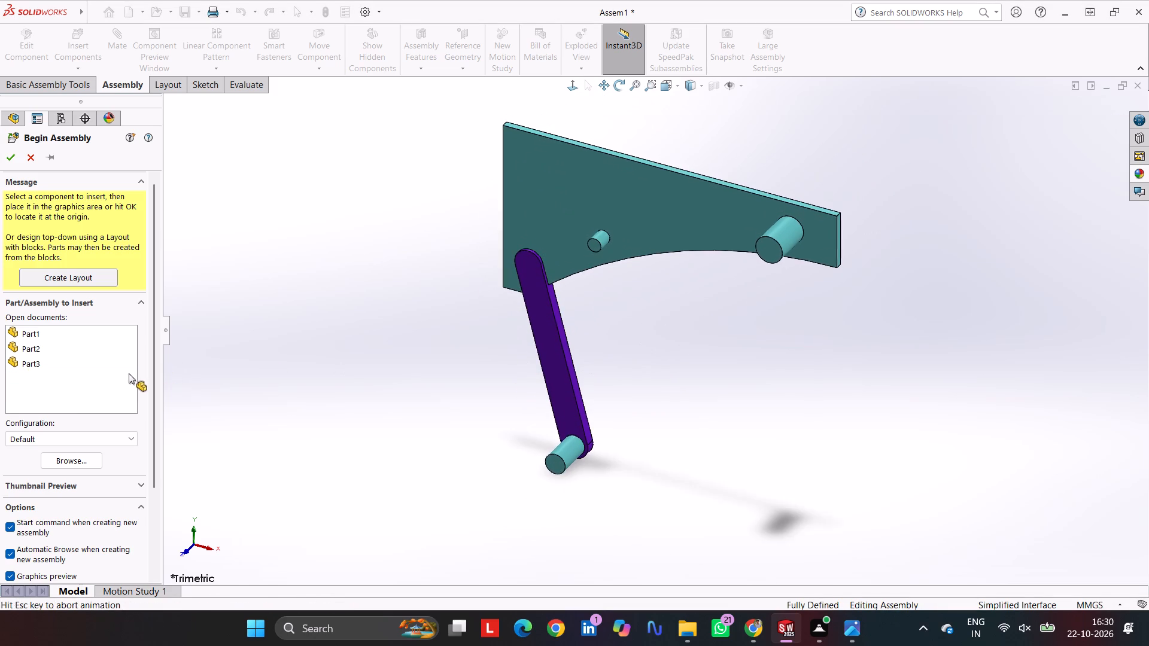
# Insert Part1 beside the leg's outer side, Part2 beyond the plate's narrow end, and Part3 between the leg and Part2.
pyautogui.click(93, 51)
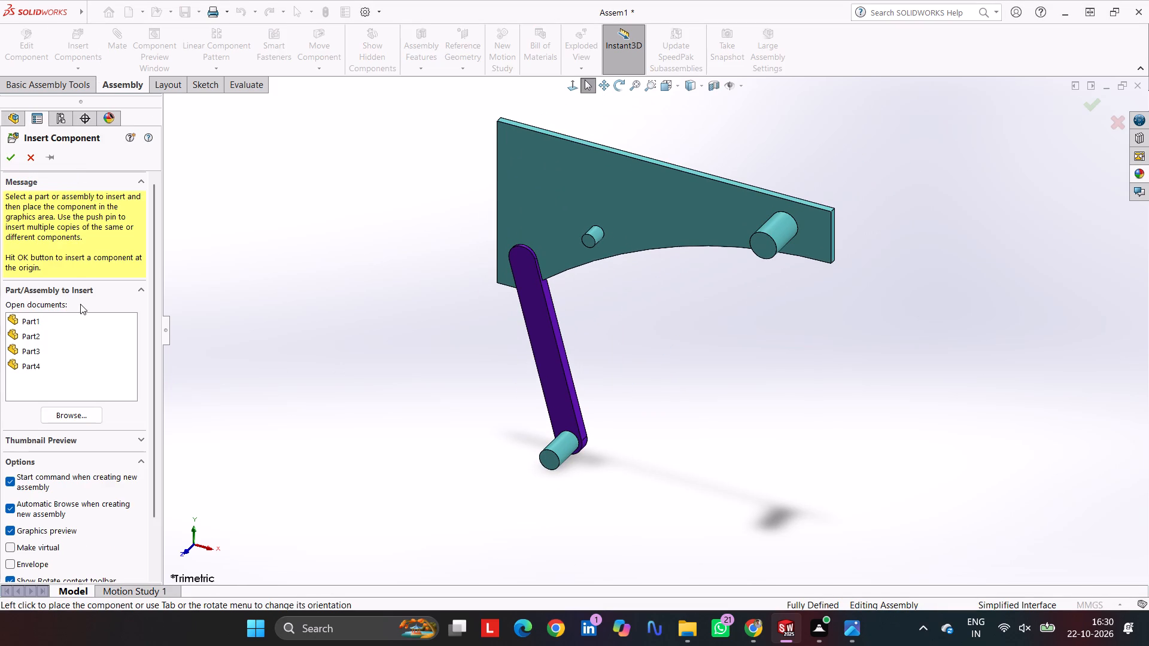
pyautogui.click(65, 322)
pyautogui.click(297, 313)
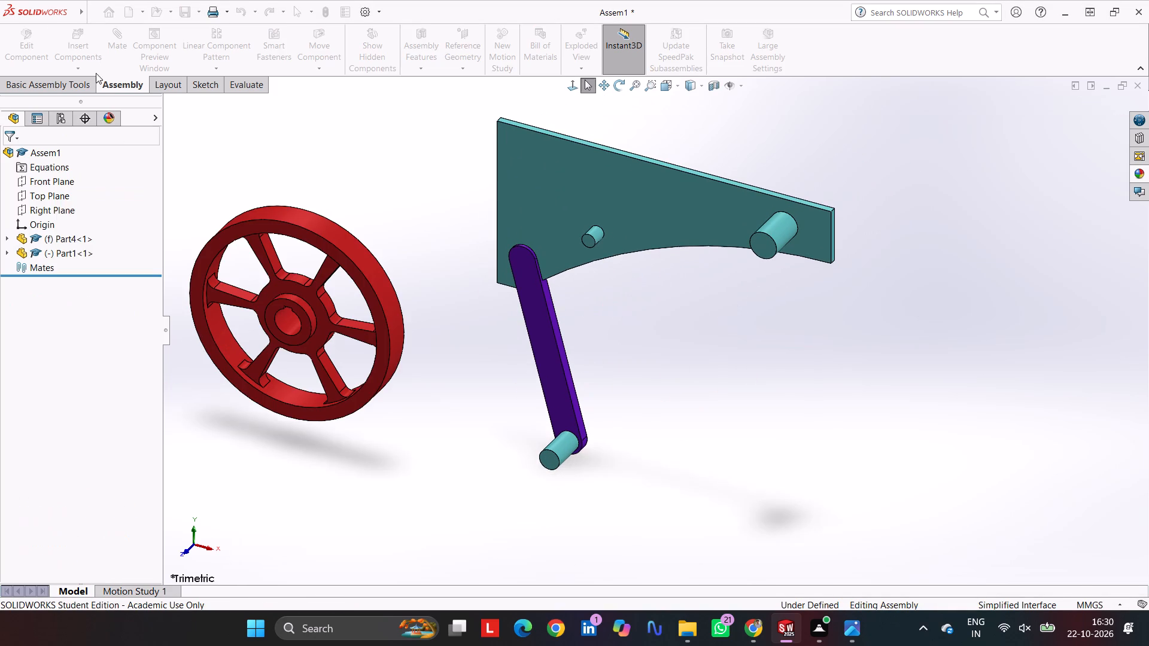
pyautogui.click(79, 34)
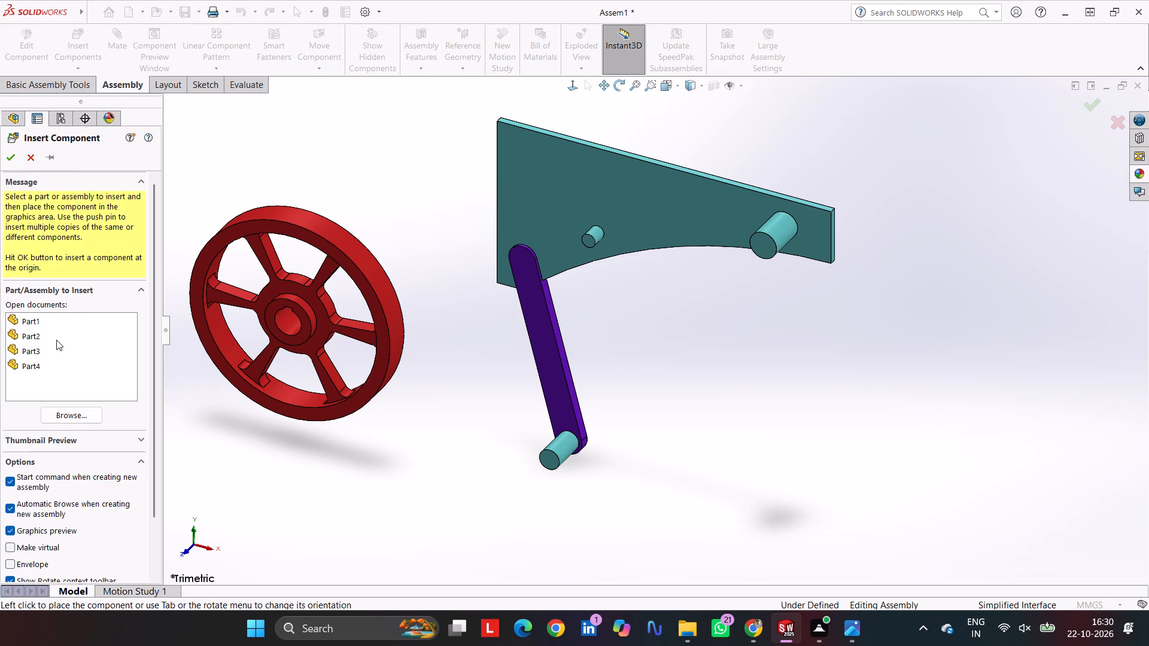
pyautogui.click(56, 340)
pyautogui.click(944, 408)
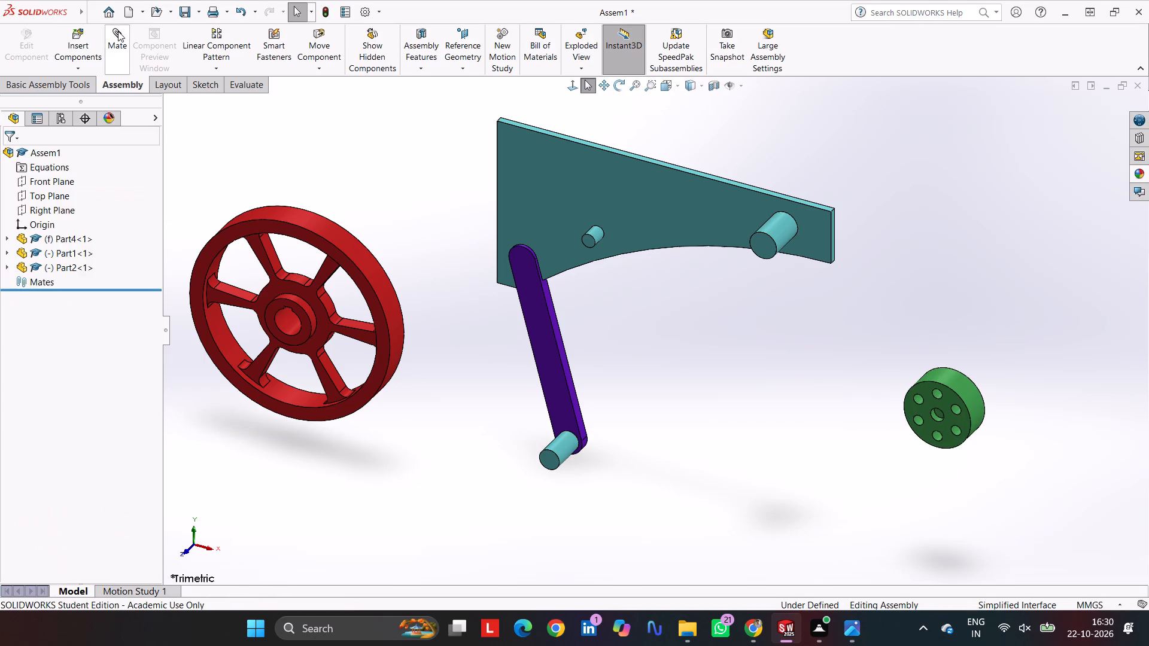
pyautogui.click(87, 36)
pyautogui.click(41, 352)
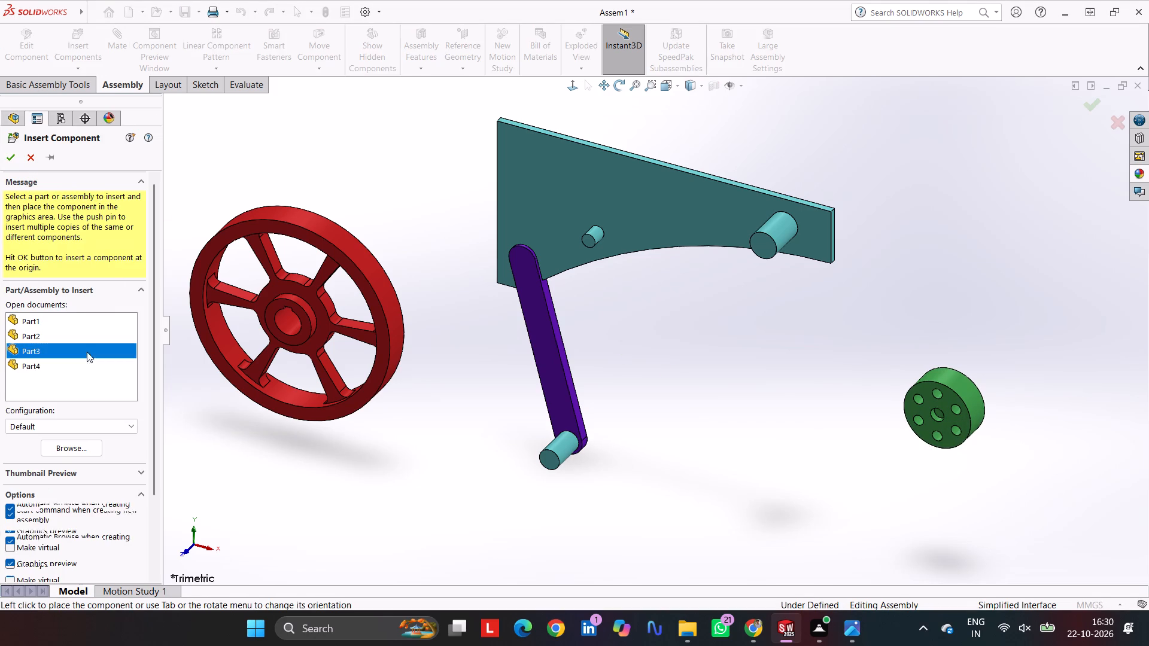
pyautogui.click(760, 432)
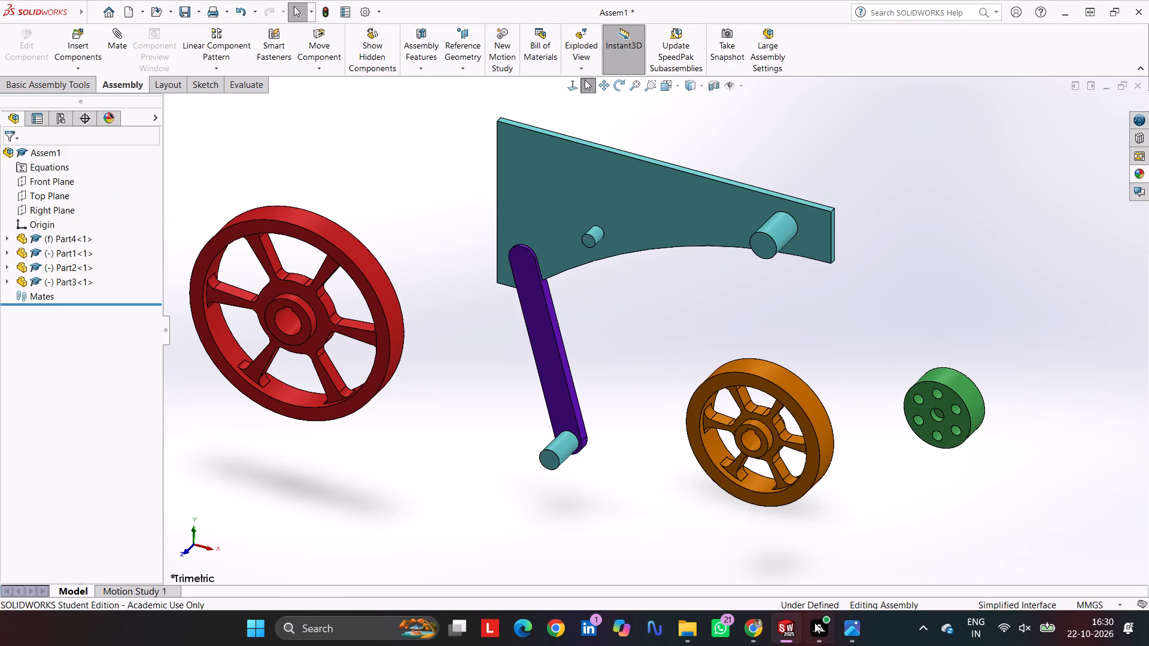
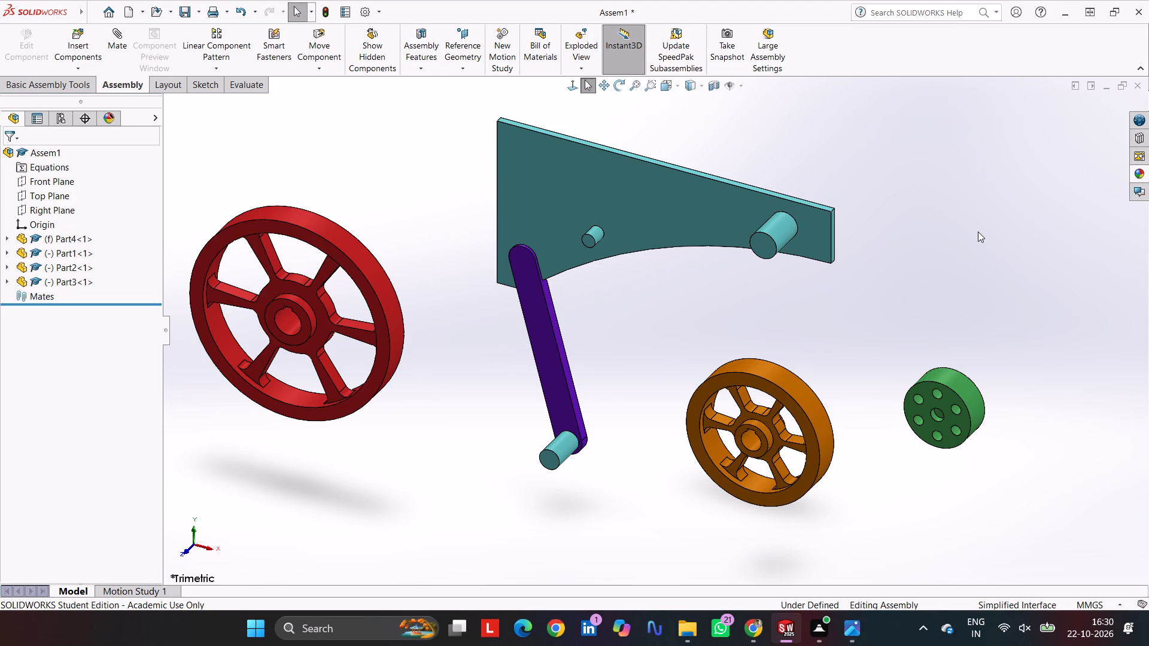
# Add a concentric mate between the red wheel's centre bore and the large shaft on the plate.
pyautogui.click(871, 277)
pyautogui.click(281, 321)
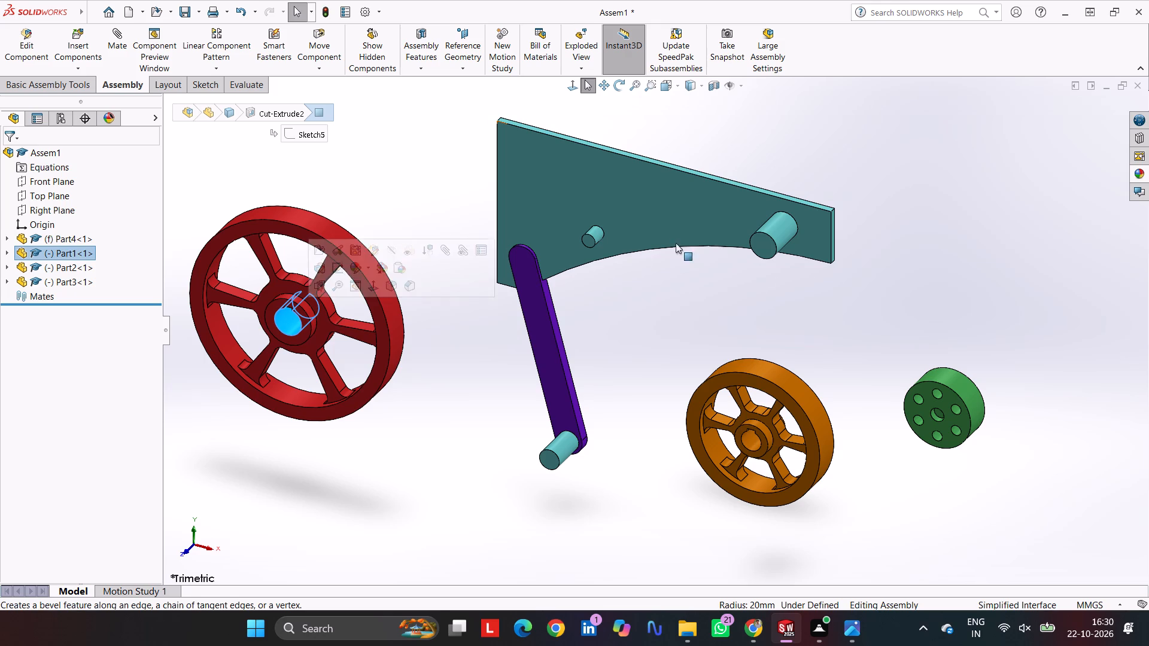
pyautogui.keyDown('ctrl'); pyautogui.click(774, 230); pyautogui.keyUp('ctrl')
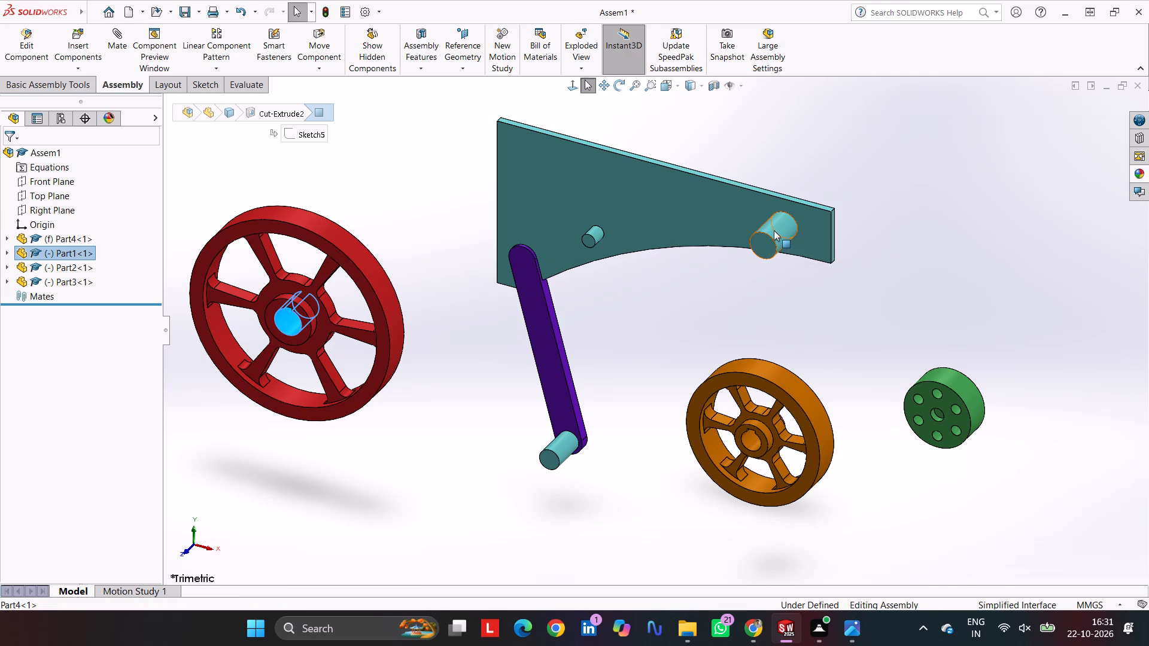
pyautogui.click(918, 158)
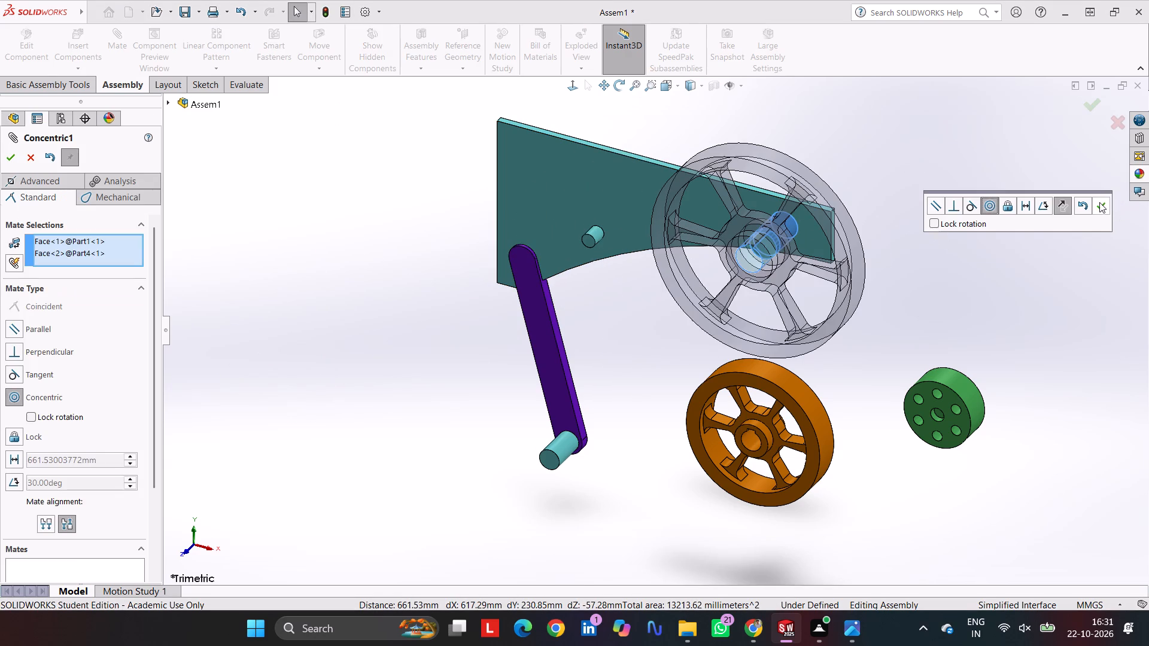
pyautogui.click(1099, 202)
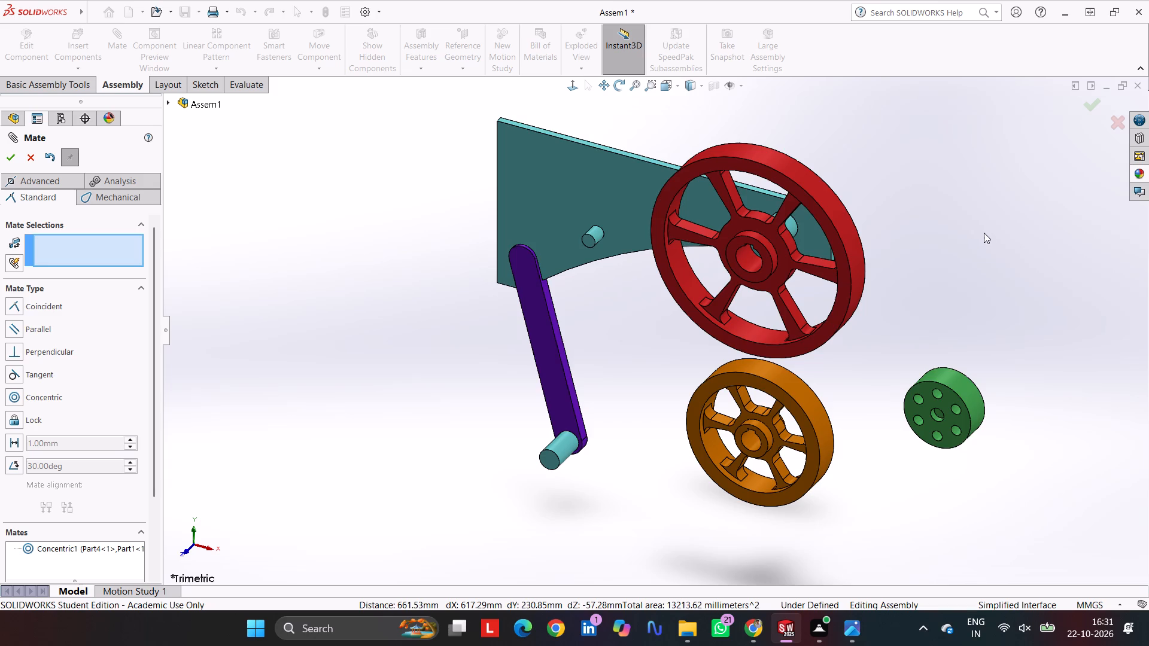
# Add a coincident mate between the large shaft's end face and the red wheel's front hub face.
pyautogui.moveTo(986, 231); pyautogui.dragTo(1014, 194, button='middle')
pyautogui.click(853, 194)
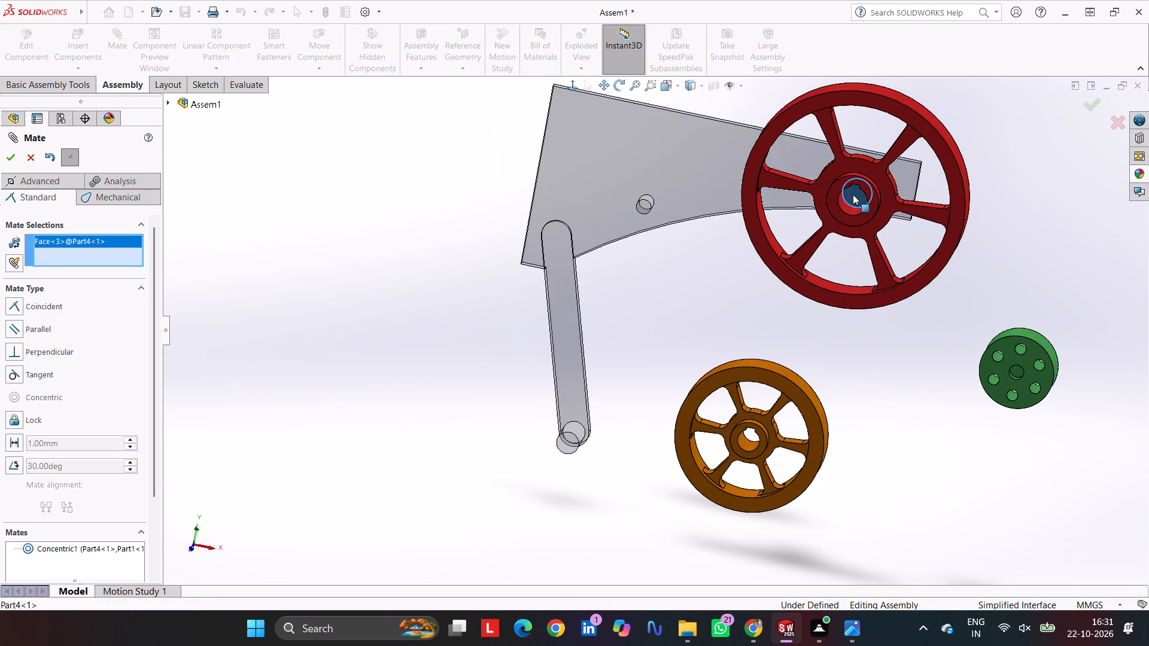
pyautogui.click(865, 214)
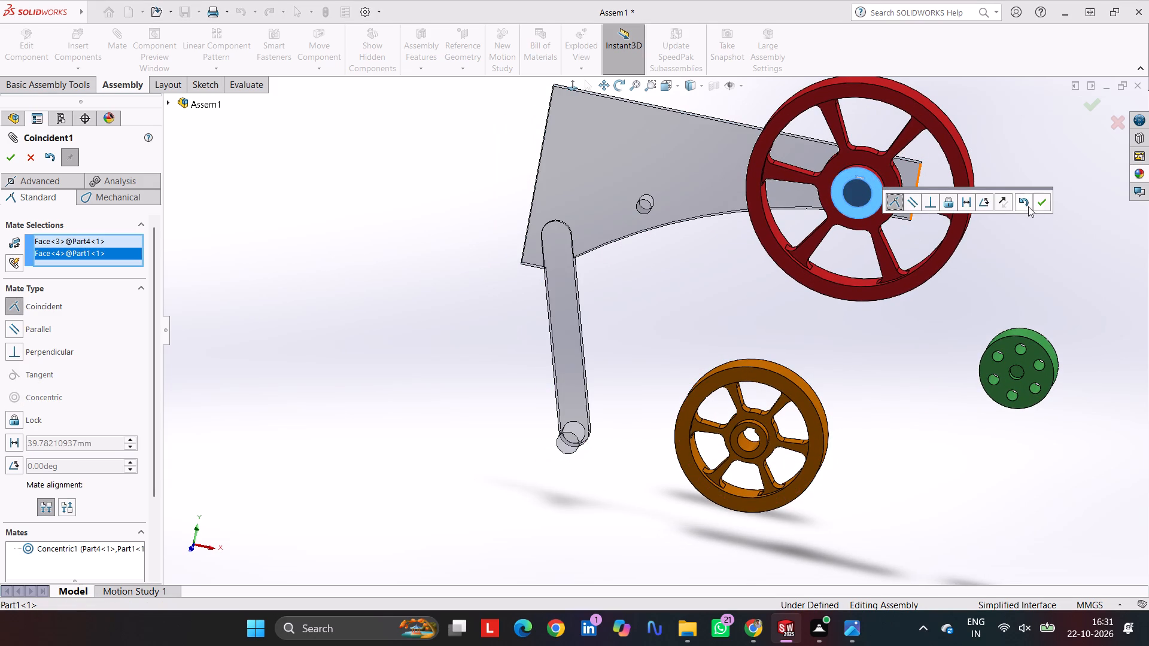
pyautogui.click(1041, 200)
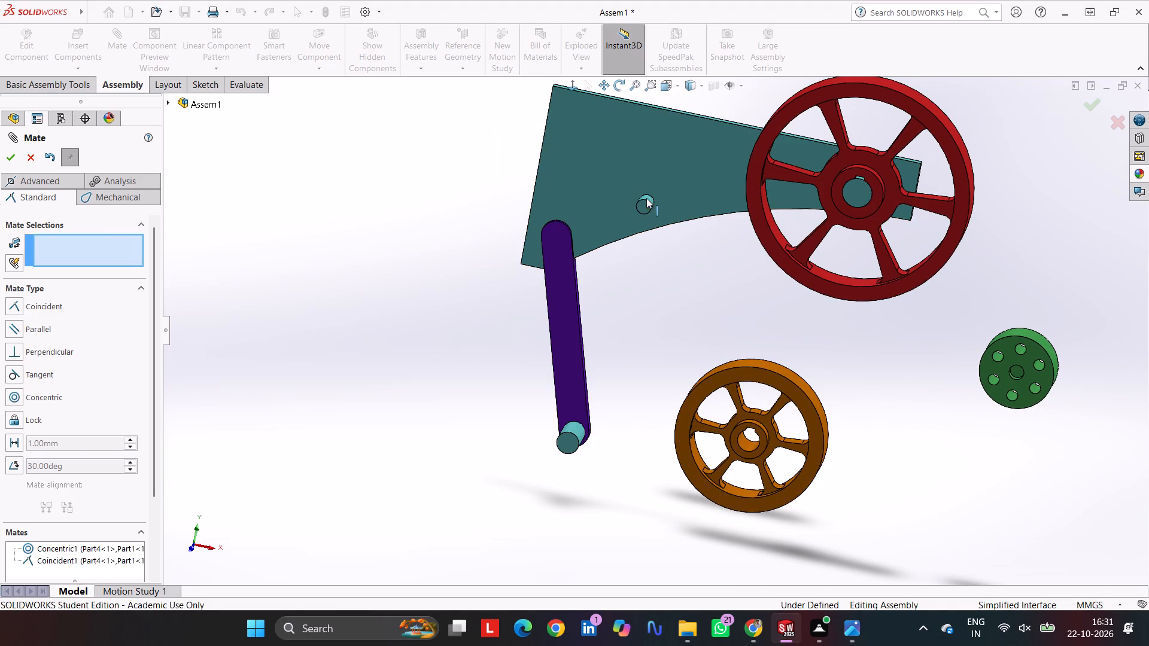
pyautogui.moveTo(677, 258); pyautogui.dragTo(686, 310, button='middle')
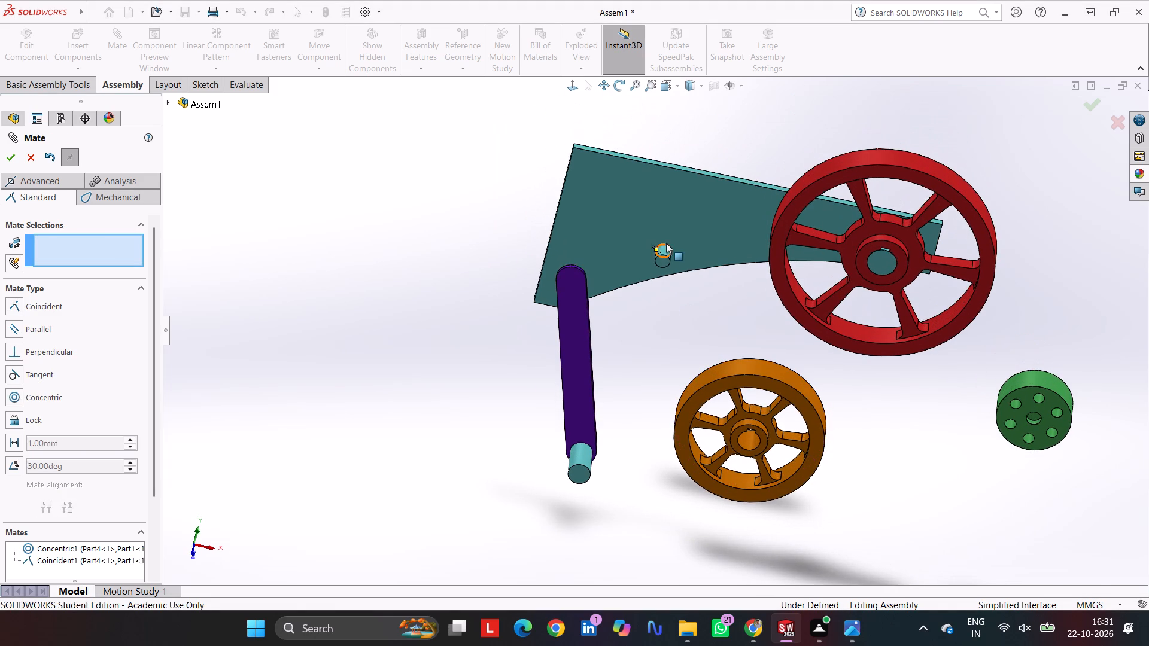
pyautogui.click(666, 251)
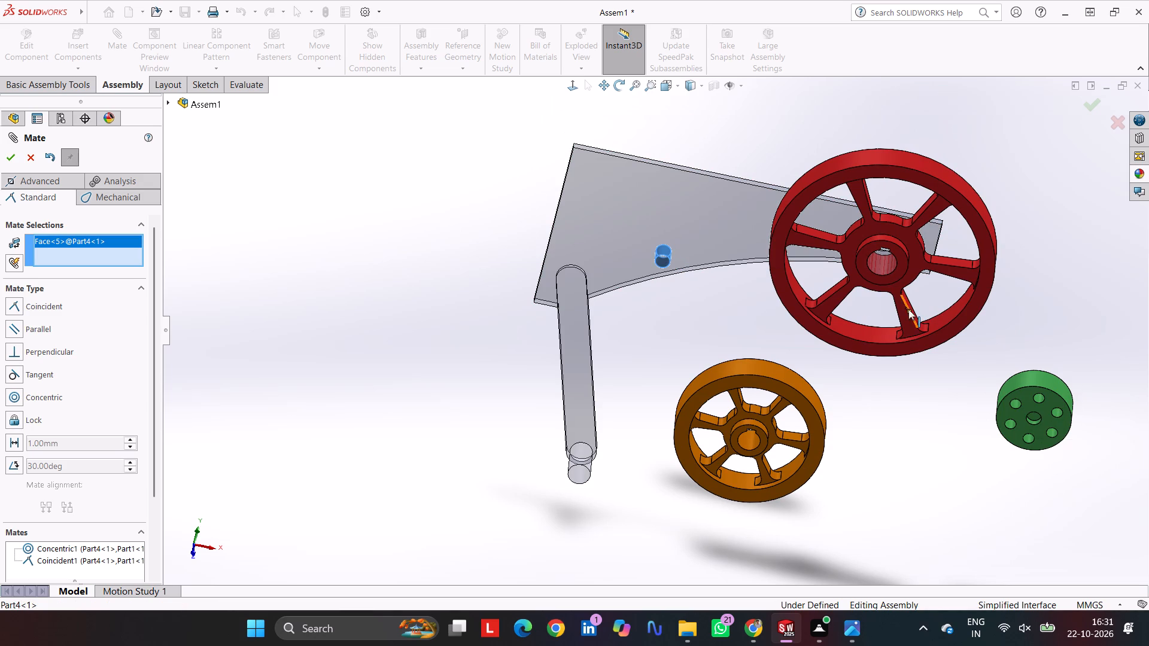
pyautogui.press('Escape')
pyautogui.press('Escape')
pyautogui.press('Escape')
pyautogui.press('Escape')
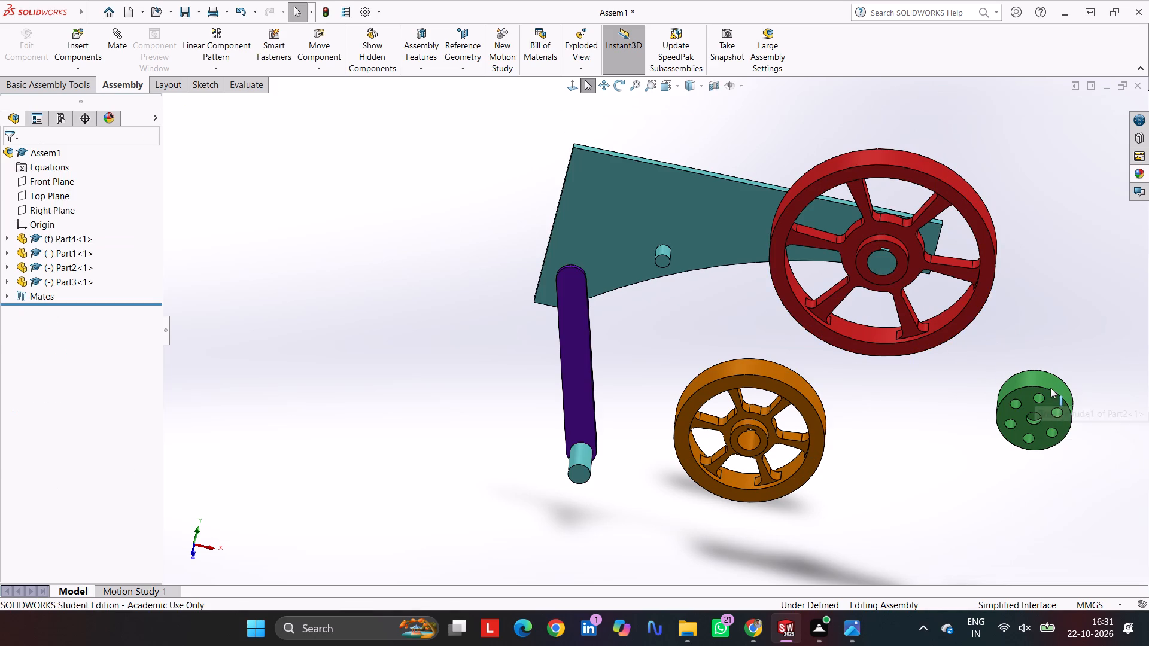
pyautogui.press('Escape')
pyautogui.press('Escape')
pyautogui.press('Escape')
# Freely rotate the green wheel with Rotate Component so its centre-hole side faces the plate.
pyautogui.click(323, 68)
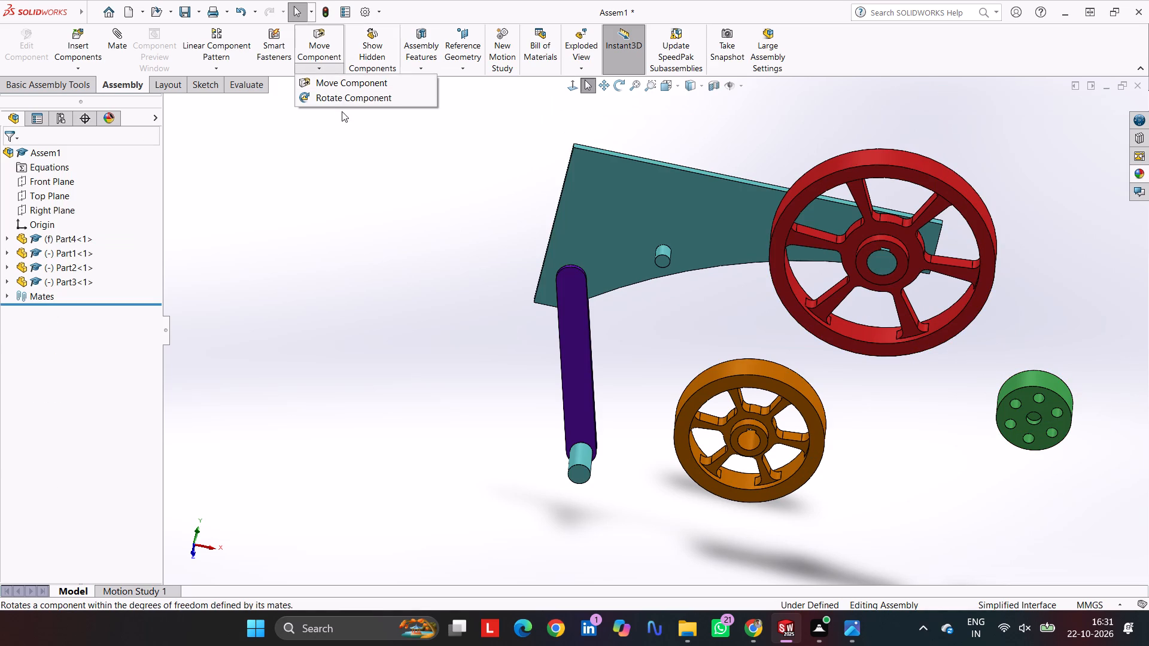
pyautogui.click(346, 97)
pyautogui.moveTo(1062, 421); pyautogui.dragTo(879, 476)
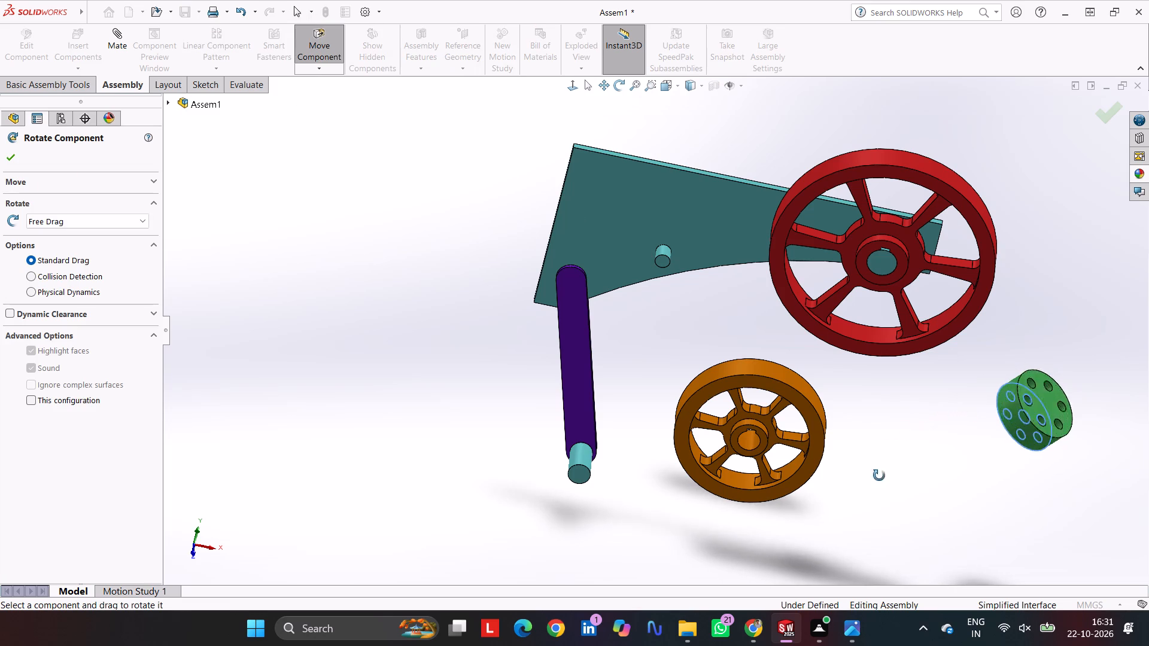
pyautogui.moveTo(879, 476); pyautogui.dragTo(825, 637)
pyautogui.press('Escape')
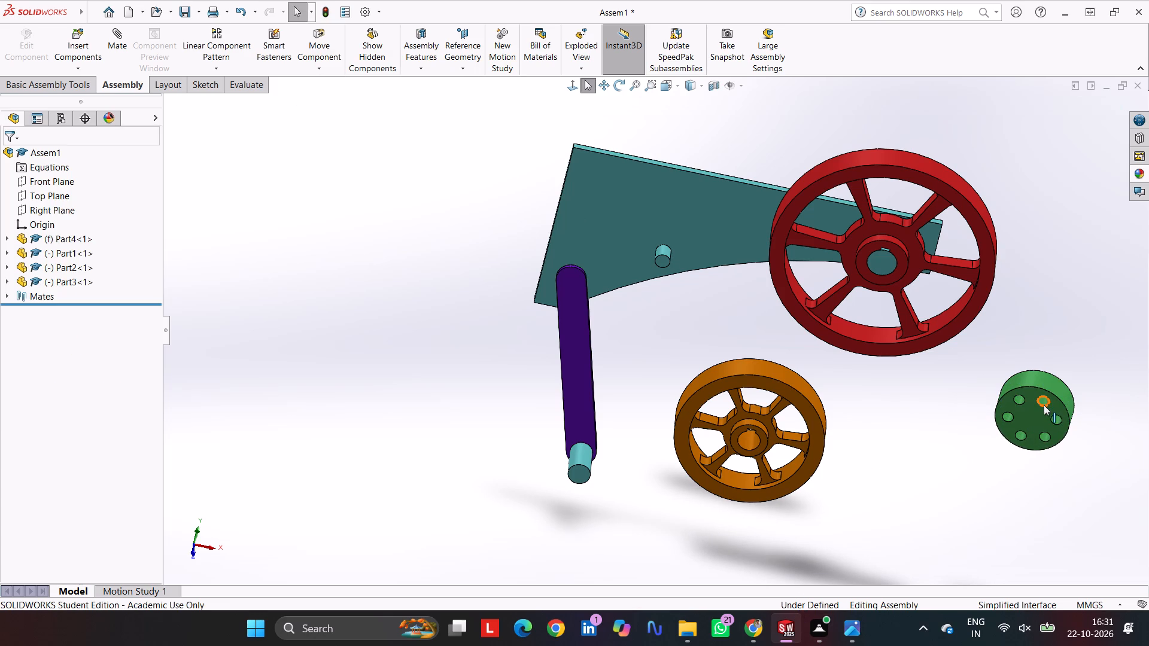
# Add a concentric mate between the plate's small middle pin and the green wheel's centre hole.
pyautogui.click(659, 248)
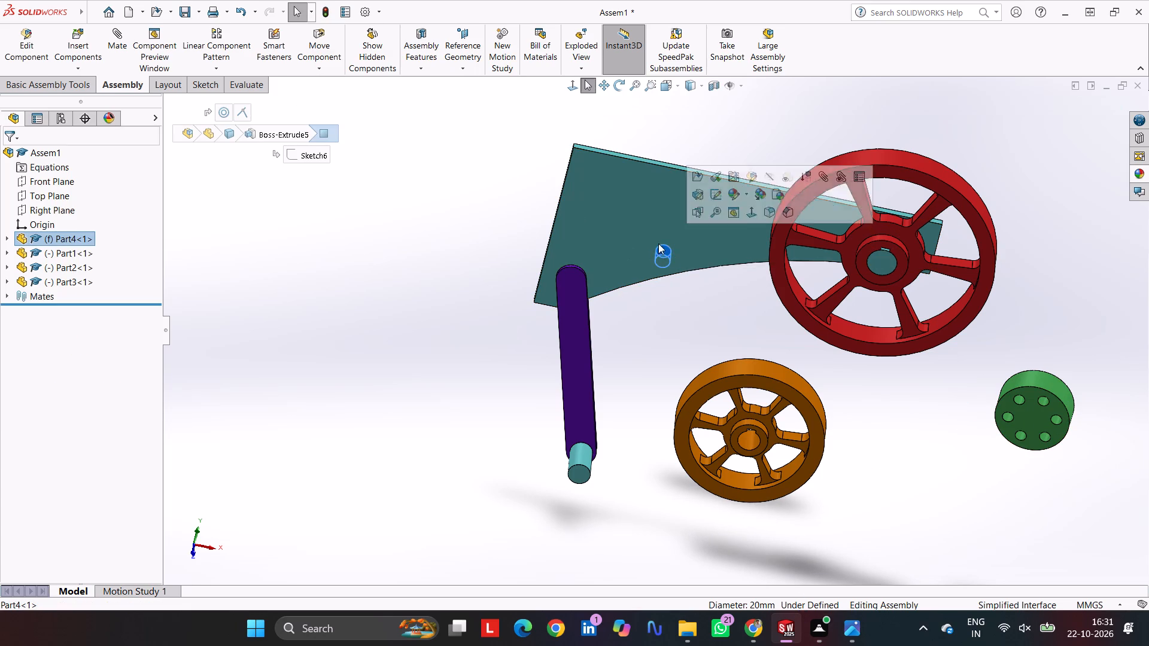
pyautogui.moveTo(1044, 343); pyautogui.dragTo(907, 480, button='middle')
pyautogui.scroll(3, 1144, 355)
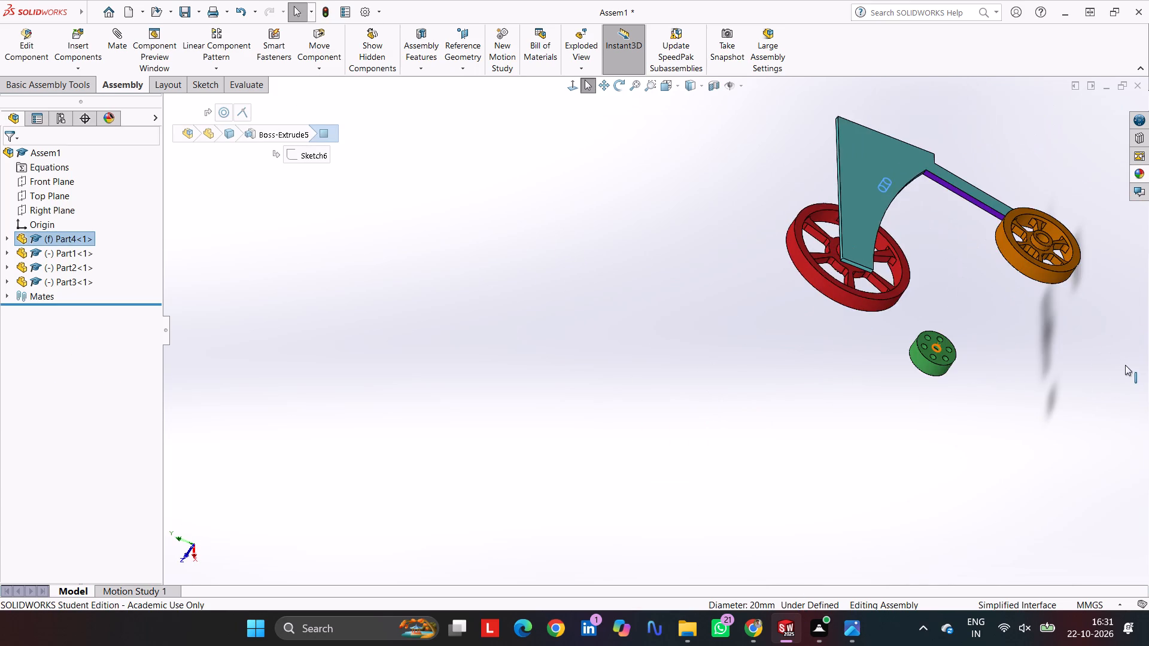
pyautogui.scroll(-7, 937, 372)
pyautogui.keyDown('ctrl'); pyautogui.click(796, 282); pyautogui.keyUp('ctrl')
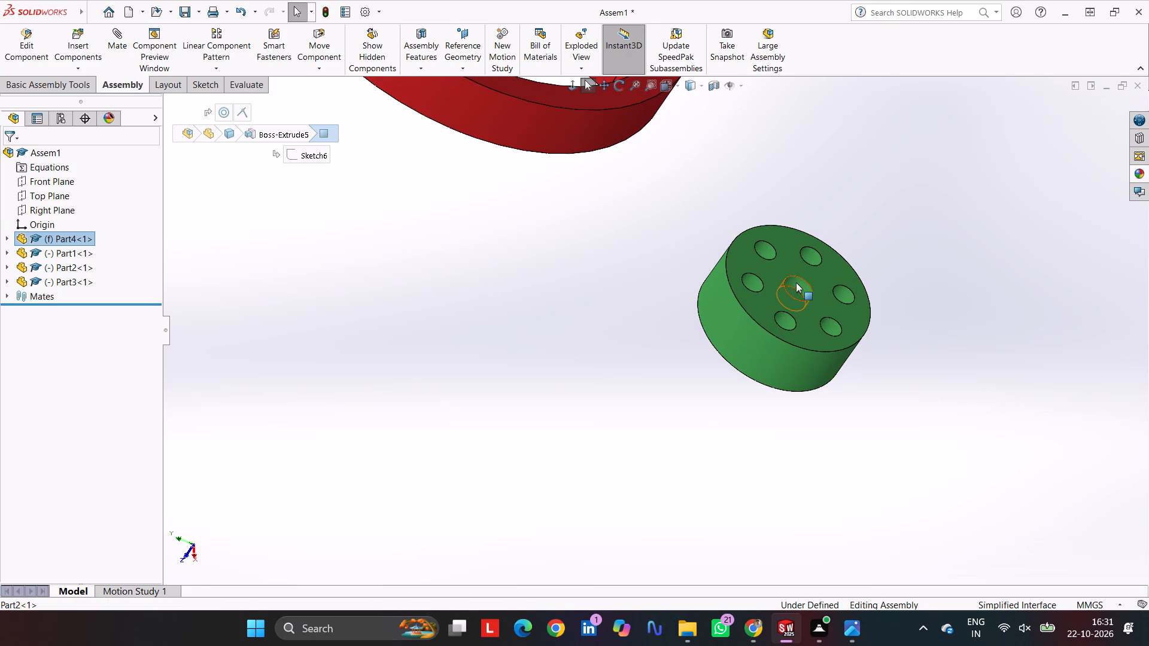
pyautogui.click(126, 48)
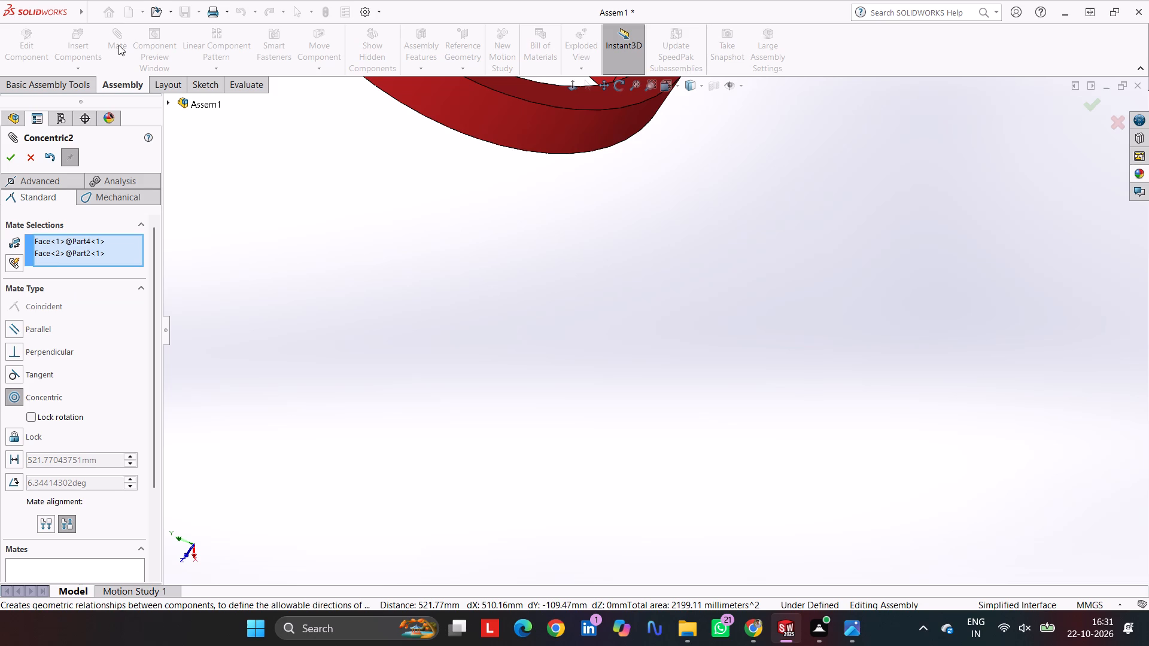
pyautogui.hotkey('ctrl', '7')
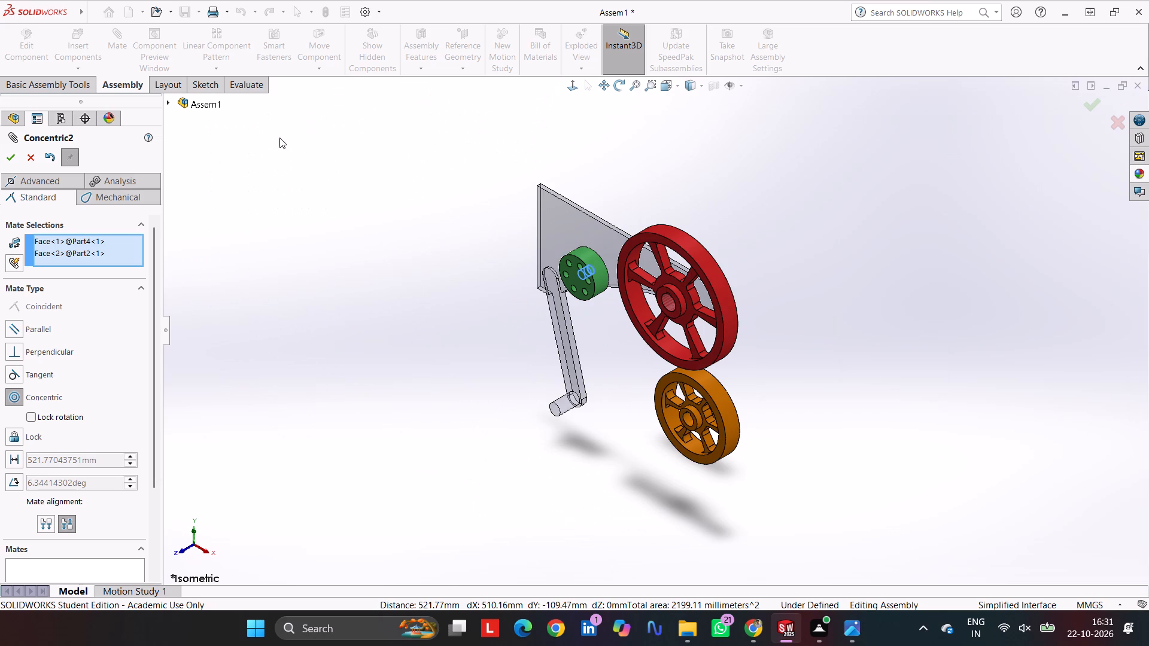
pyautogui.scroll(-6, 582, 261)
pyautogui.moveTo(657, 303); pyautogui.dragTo(656, 310)
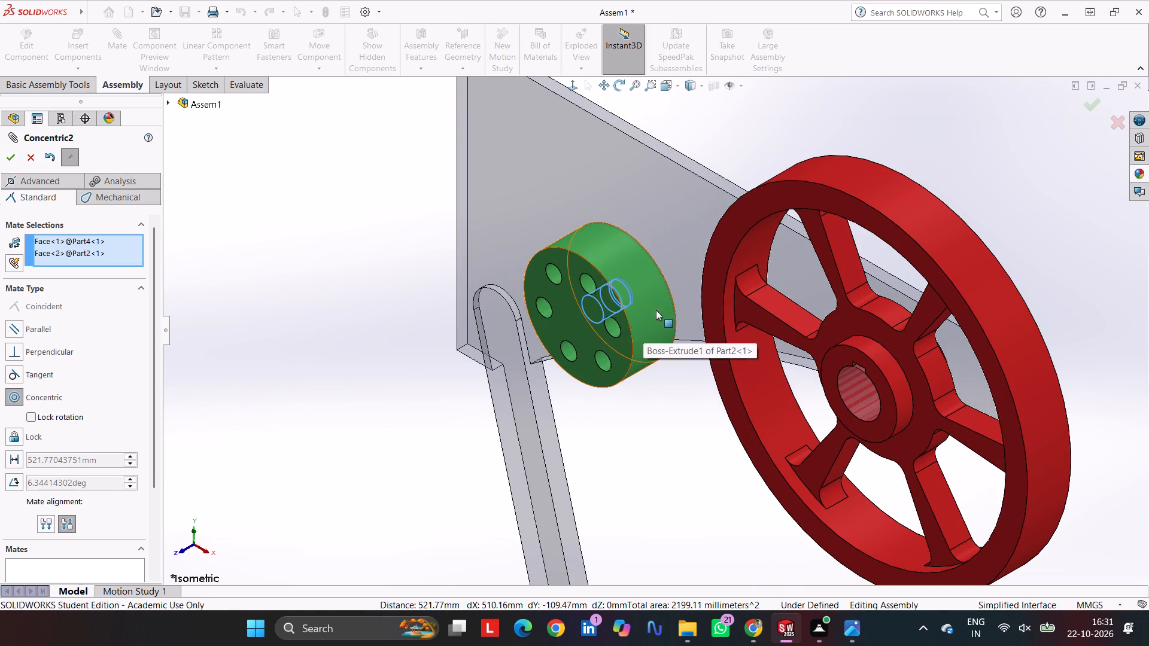
pyautogui.moveTo(656, 310); pyautogui.dragTo(650, 337)
pyautogui.click(642, 446)
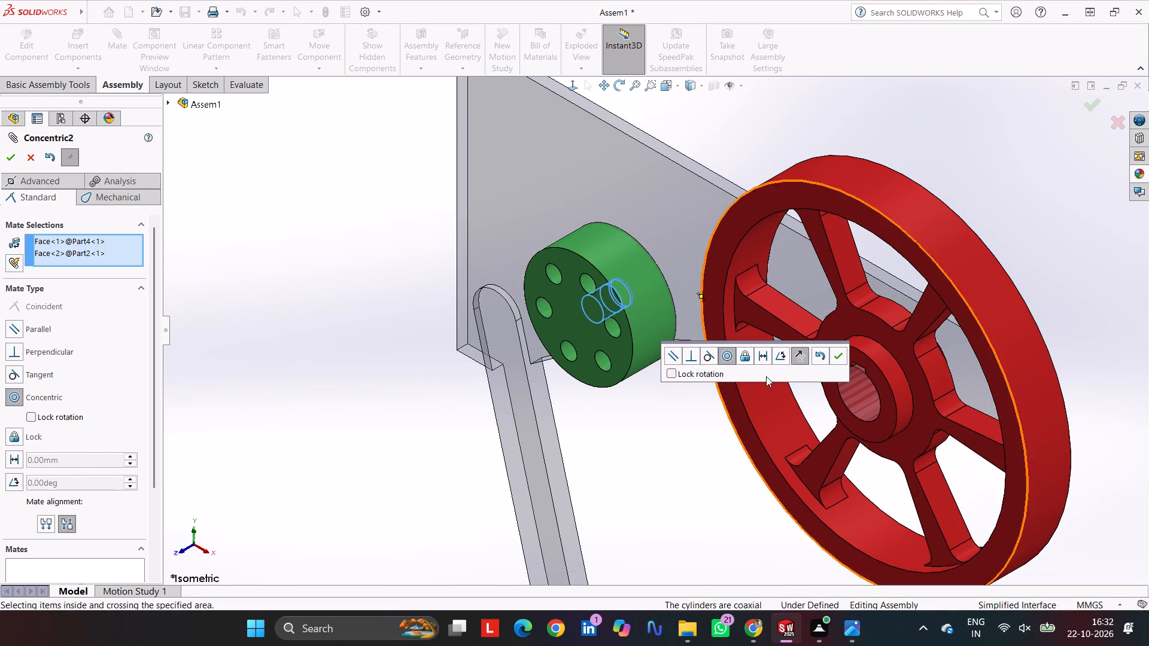
pyautogui.click(836, 354)
# Slide the green wheel off the pin and mate the pin's end face coincident with the inner edge of the wheel's centre hole.
pyautogui.moveTo(653, 311); pyautogui.dragTo(443, 438)
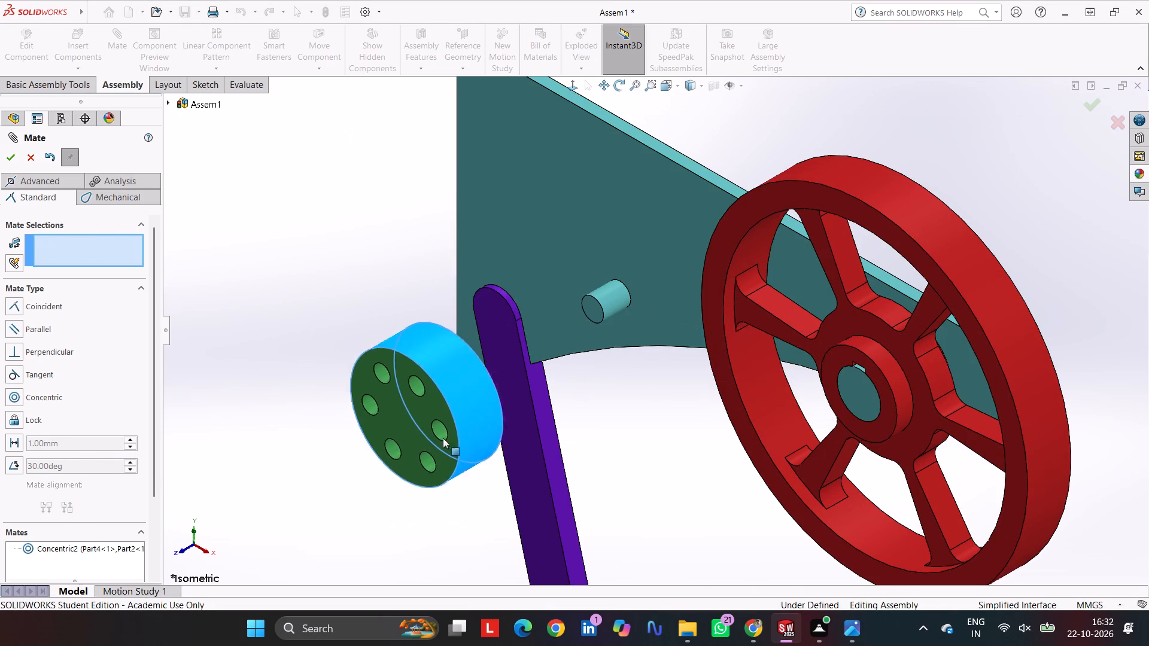
pyautogui.moveTo(443, 438); pyautogui.dragTo(394, 452)
pyautogui.click(594, 302)
pyautogui.moveTo(605, 364); pyautogui.dragTo(577, 391, button='middle')
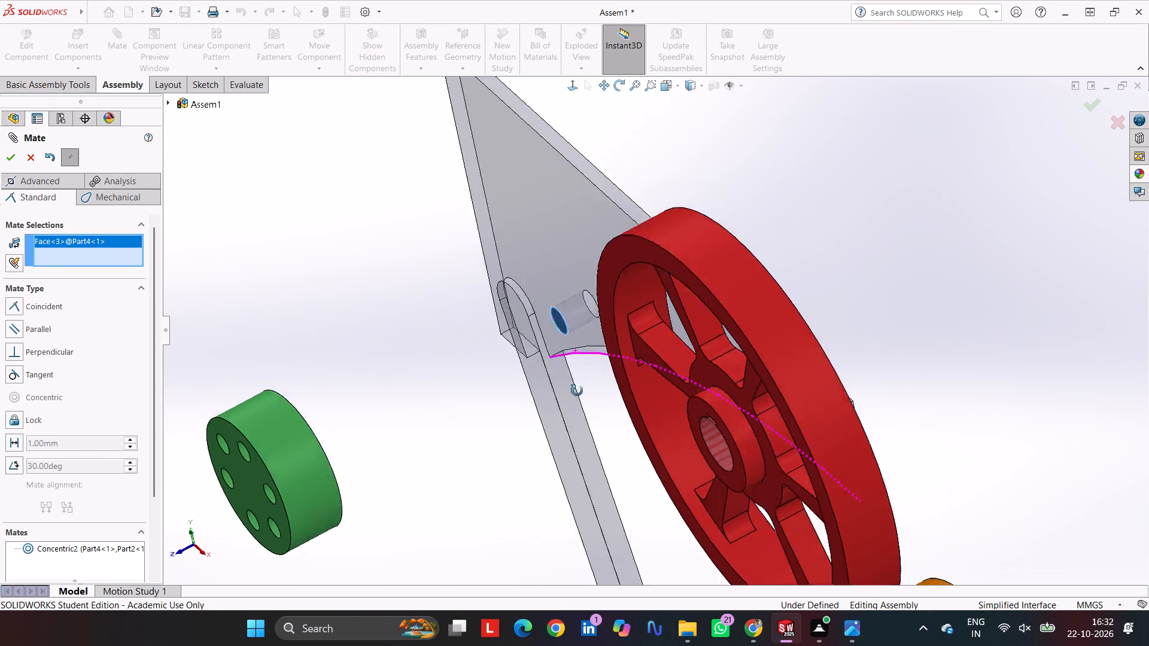
pyautogui.moveTo(577, 391); pyautogui.dragTo(540, 448, button='middle')
pyautogui.moveTo(294, 452); pyautogui.dragTo(291, 493, button='middle')
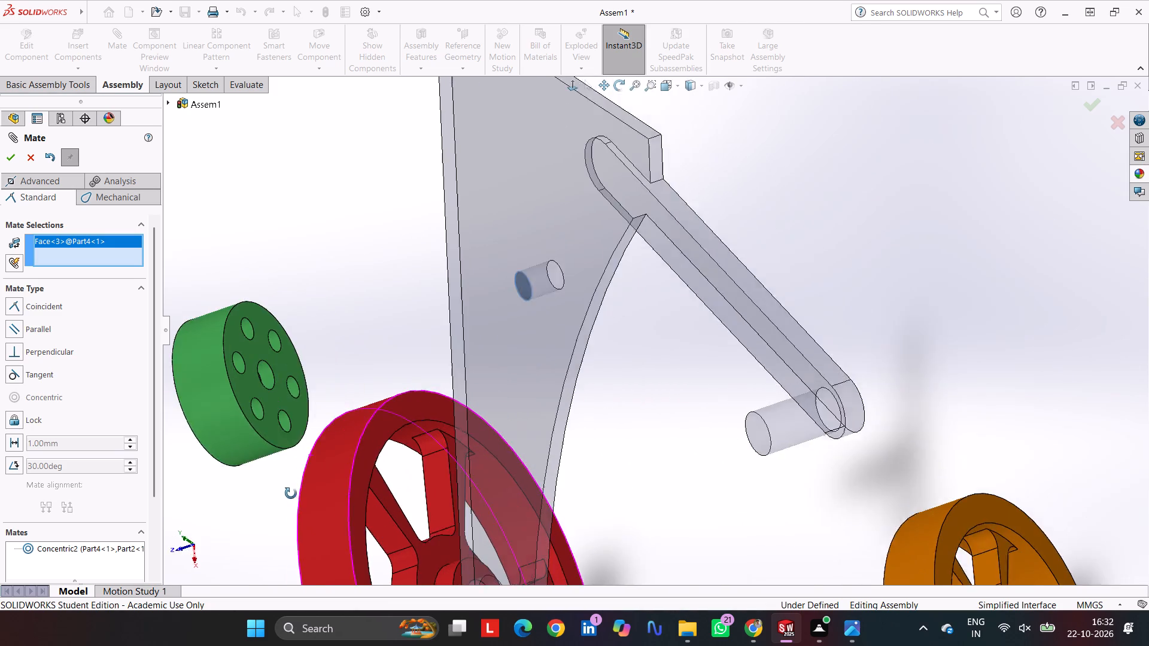
pyautogui.moveTo(291, 493); pyautogui.dragTo(282, 520, button='middle')
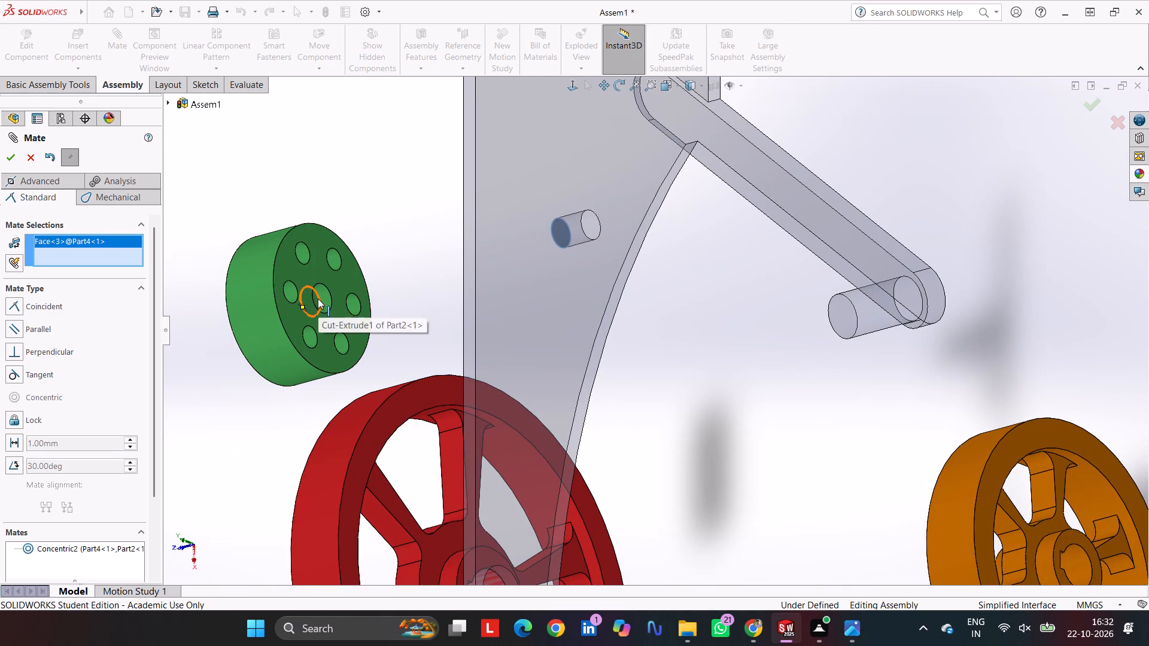
pyautogui.click(318, 298)
pyautogui.click(308, 276)
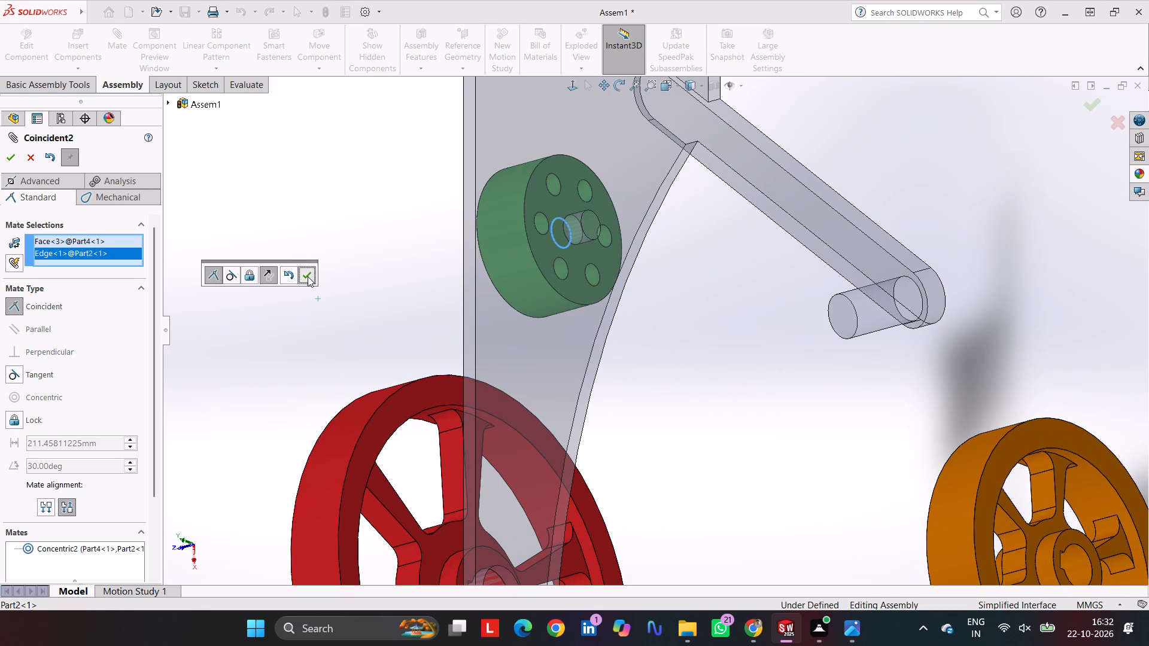
# Add a concentric mate between the orange wheel's bore and the shaft at the purple arm's lower end.
pyautogui.hotkey('ctrl', '7')
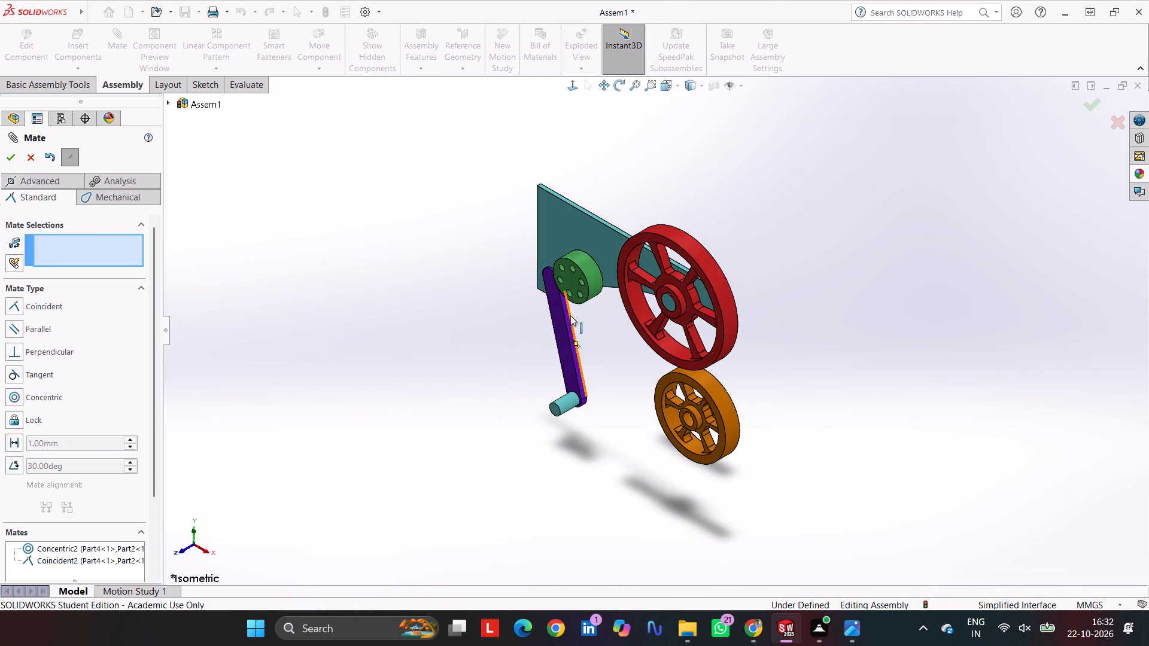
pyautogui.click(688, 418)
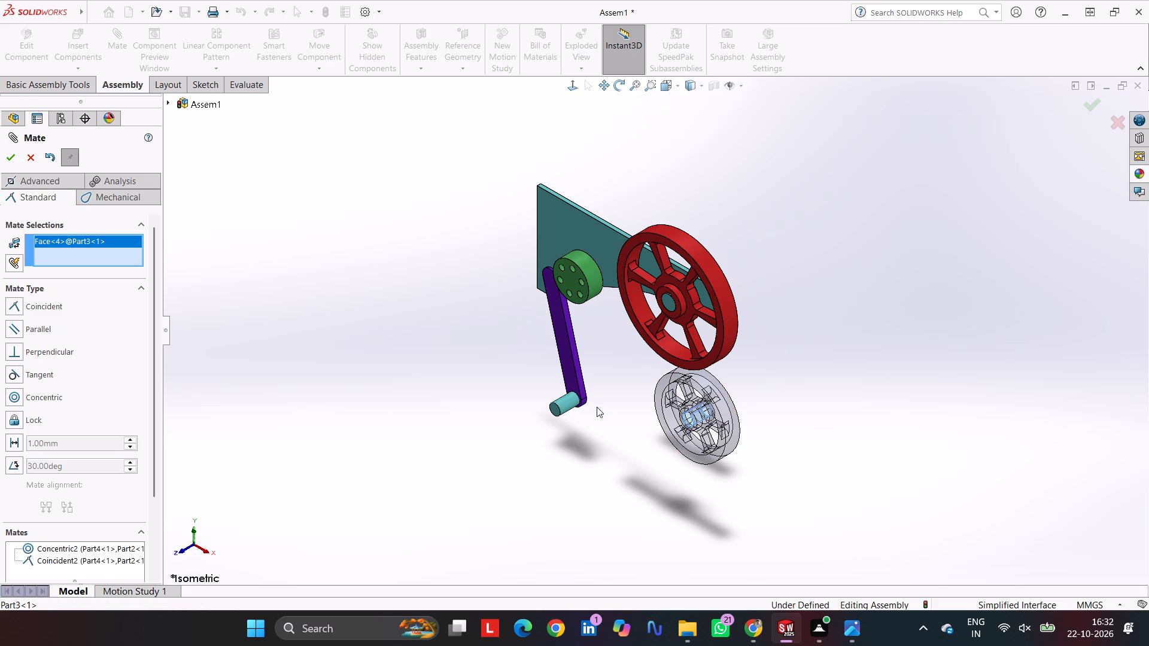
pyautogui.click(563, 405)
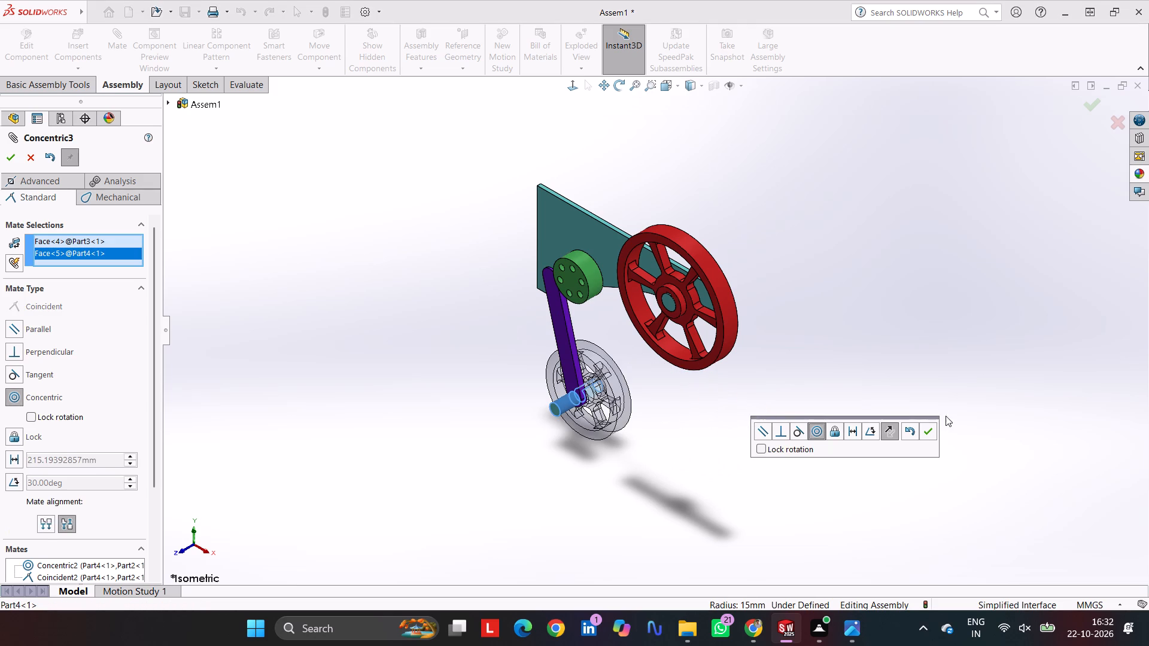
pyautogui.click(928, 435)
# Slide the orange wheel outward and mate the lower shaft's end face coincident with the wheel's front hub face.
pyautogui.moveTo(617, 389); pyautogui.dragTo(579, 415)
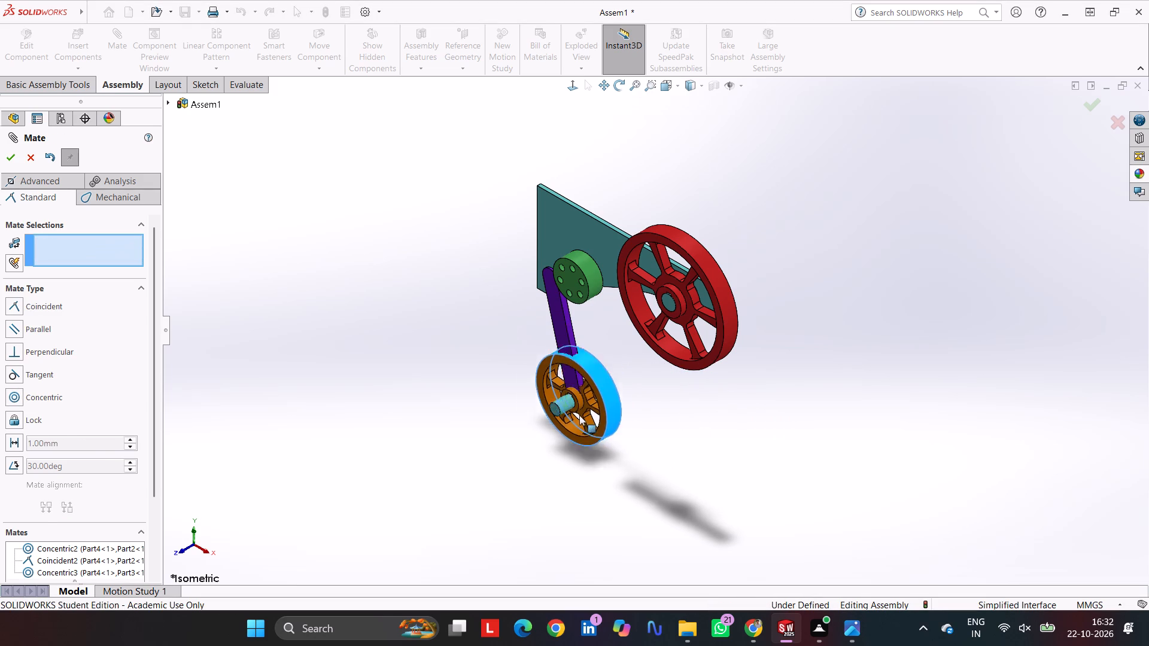
pyautogui.moveTo(579, 415); pyautogui.dragTo(548, 435)
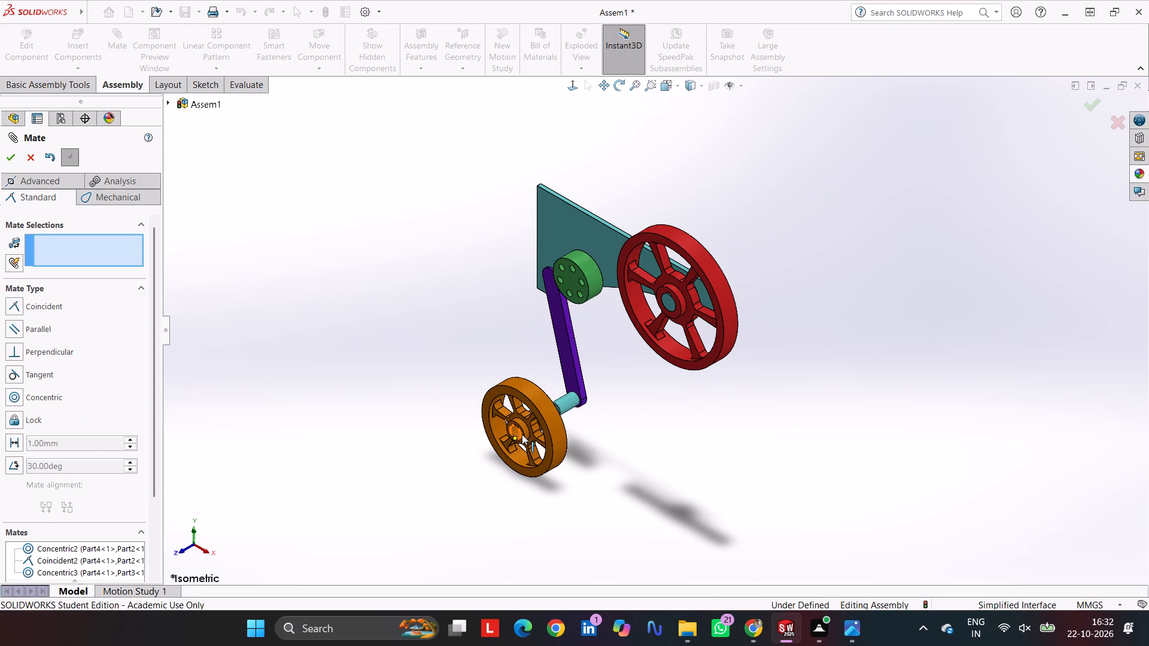
pyautogui.scroll(-6, 522, 434)
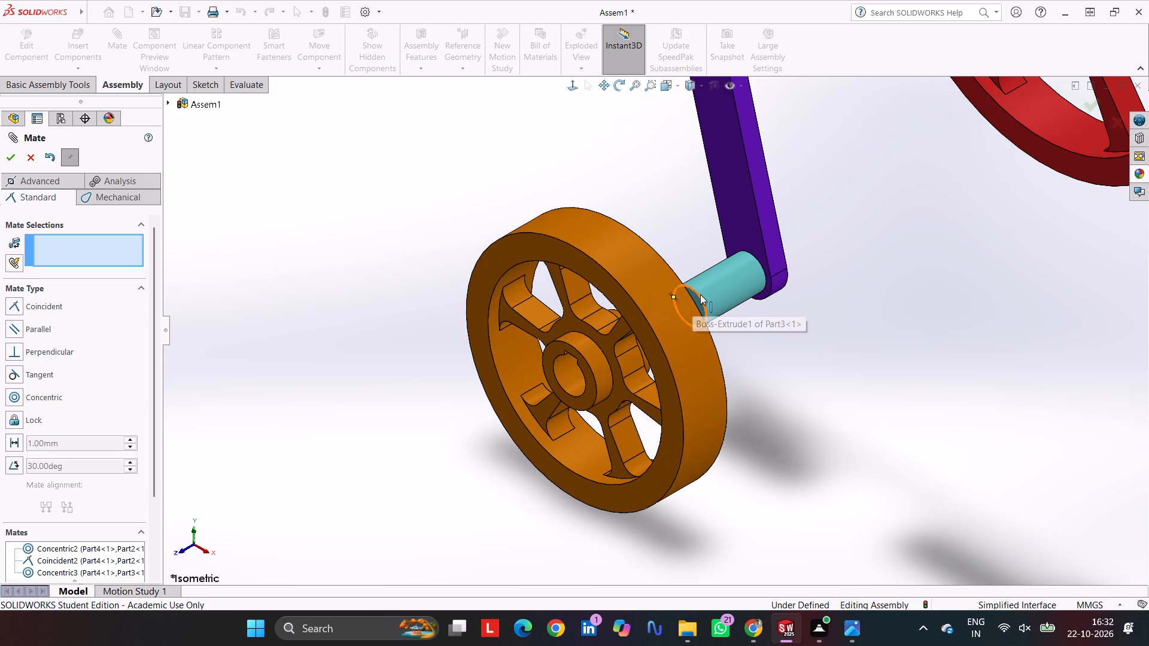
pyautogui.click(695, 298)
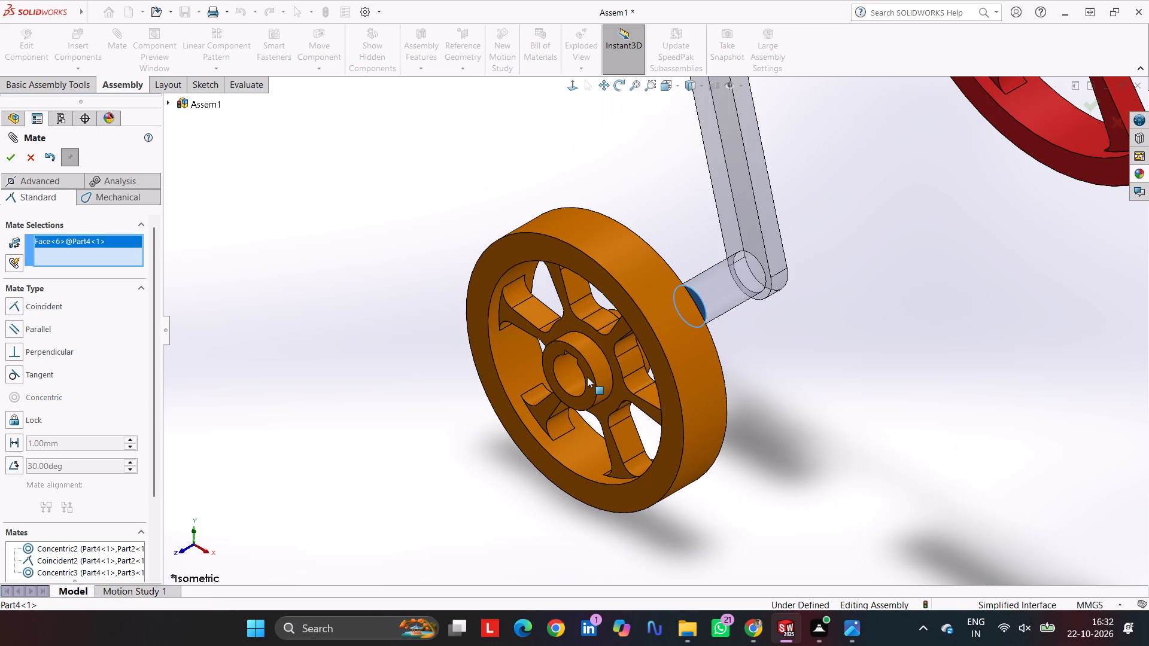
pyautogui.click(587, 377)
pyautogui.click(762, 395)
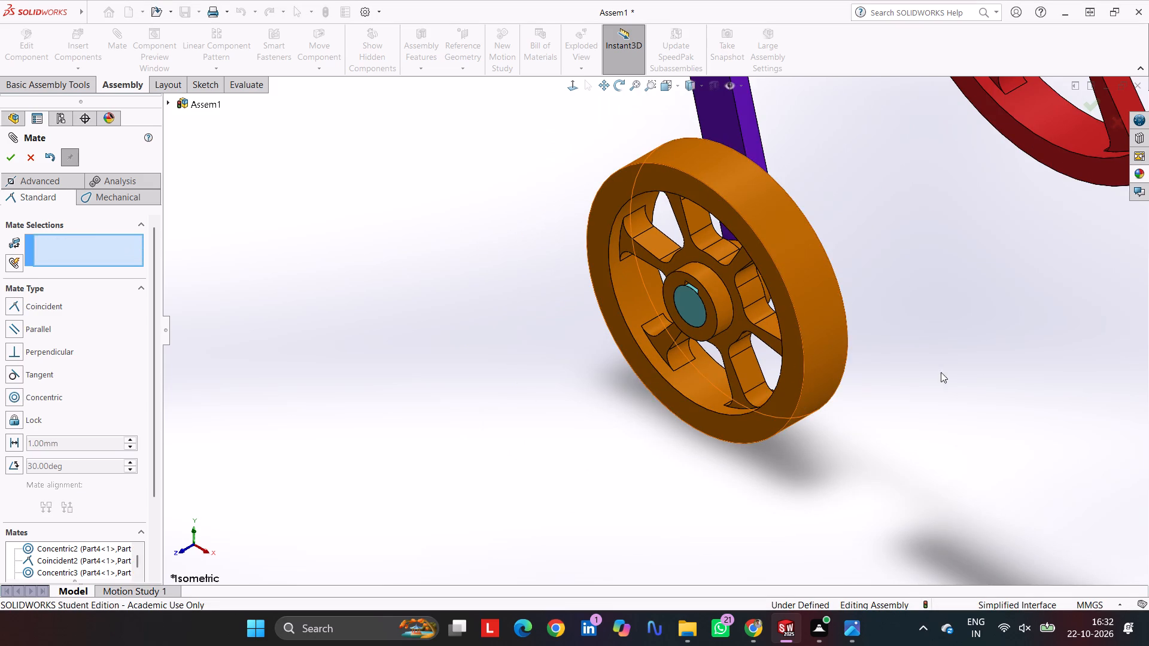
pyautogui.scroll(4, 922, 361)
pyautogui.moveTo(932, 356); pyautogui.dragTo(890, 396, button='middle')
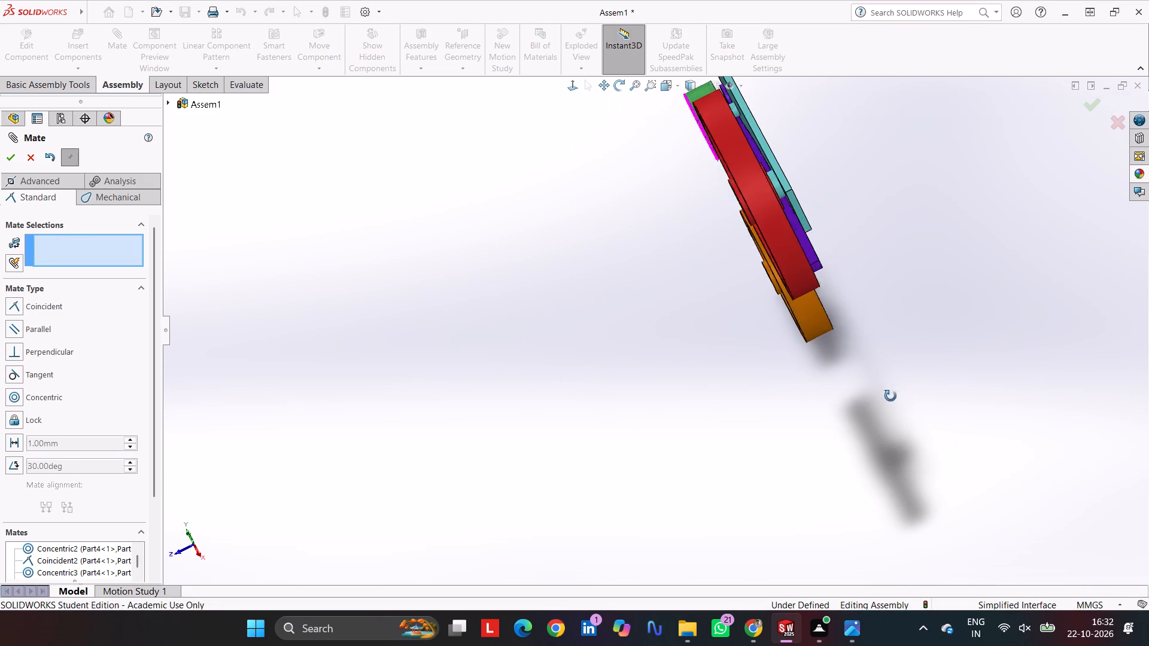
# Examine the fit of the mated wheels on their shafts edge-on, in isometric and from the front.
pyautogui.moveTo(890, 396); pyautogui.dragTo(898, 446, button='middle')
pyautogui.scroll(1, 902, 412)
pyautogui.moveTo(902, 412); pyautogui.dragTo(905, 422, button='middle')
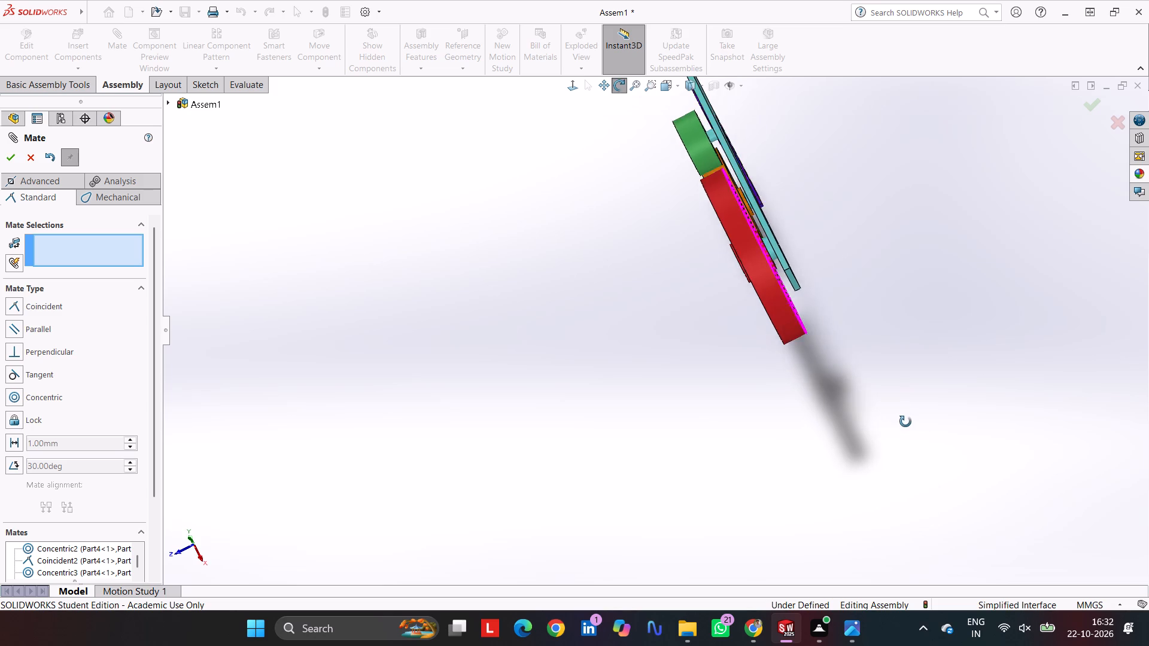
pyautogui.moveTo(905, 422); pyautogui.dragTo(989, 267, button='middle')
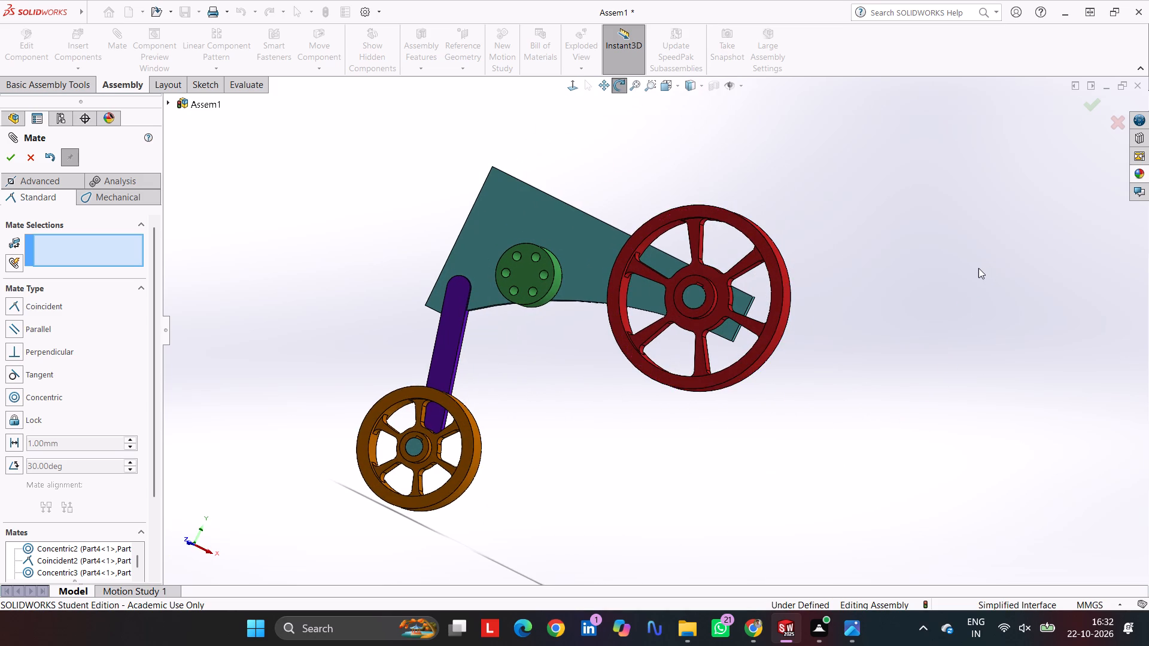
pyautogui.hotkey('ctrl', 'shift', '7')
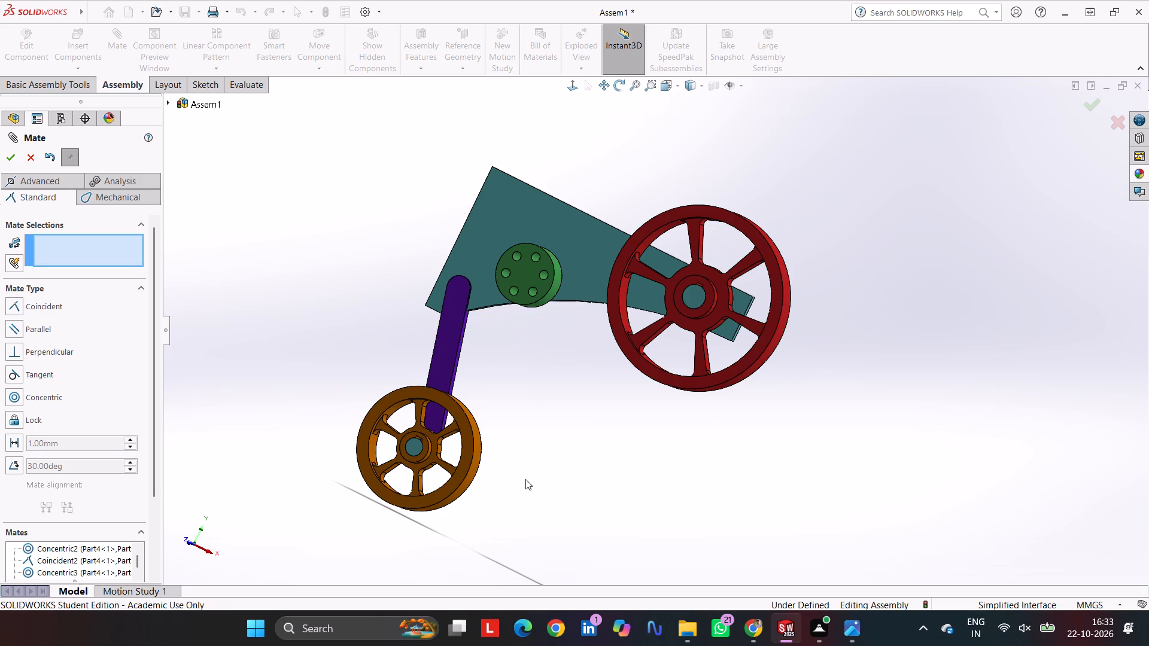
pyautogui.click(744, 488)
pyautogui.hotkey('ctrl', '7')
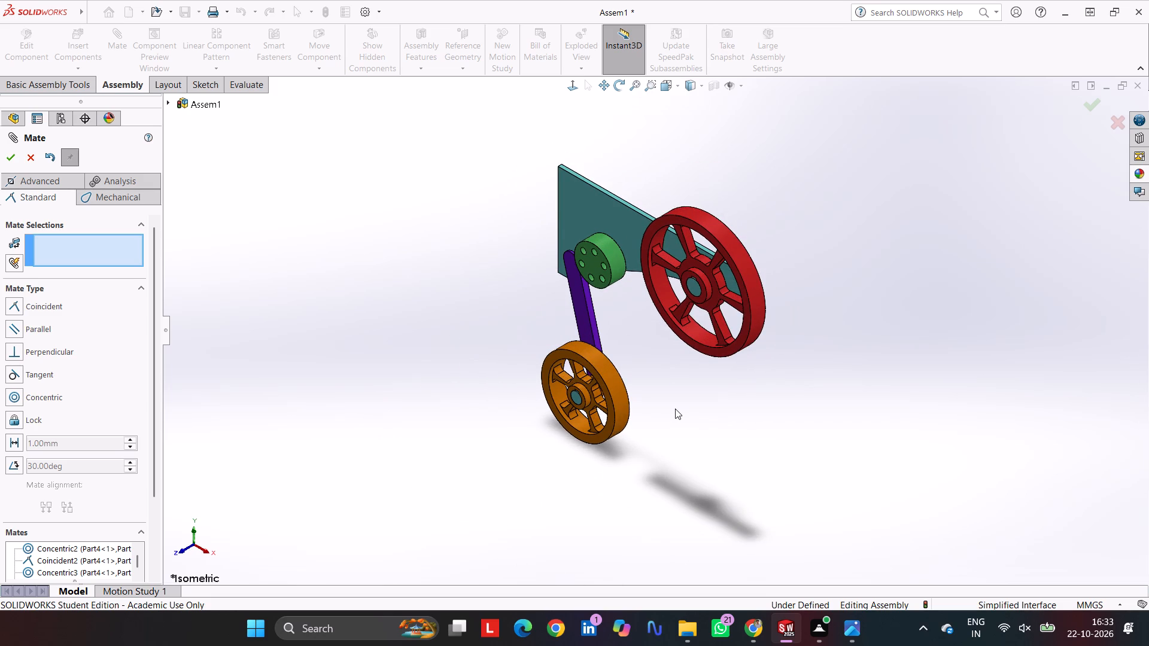
pyautogui.hotkey('ctrl', '1')
pyautogui.click(852, 382)
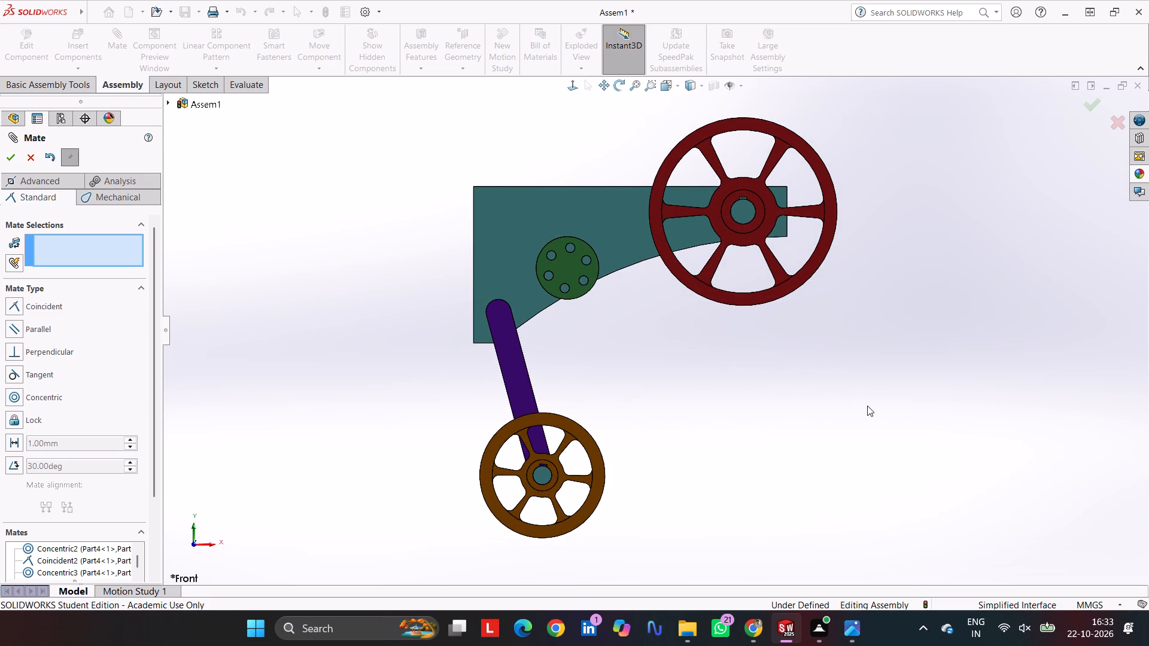
# Accept the mates and finish the Mate command.
pyautogui.hotkey('ctrl', 's')
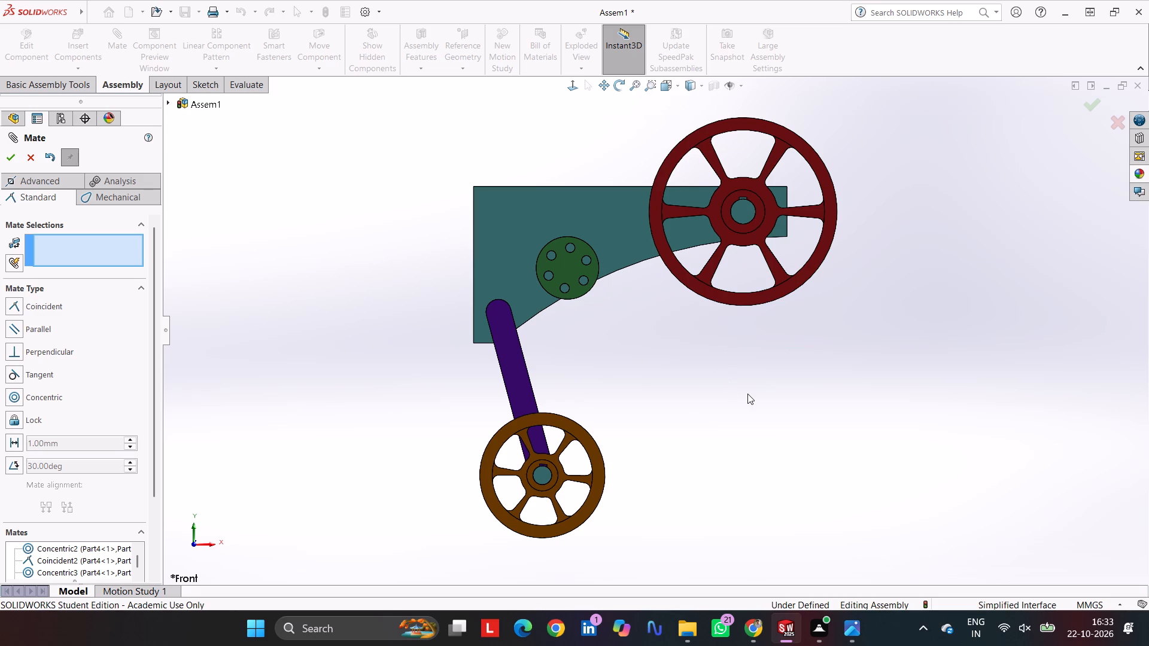
pyautogui.click(747, 394)
pyautogui.click(8, 156)
pyautogui.click(405, 194)
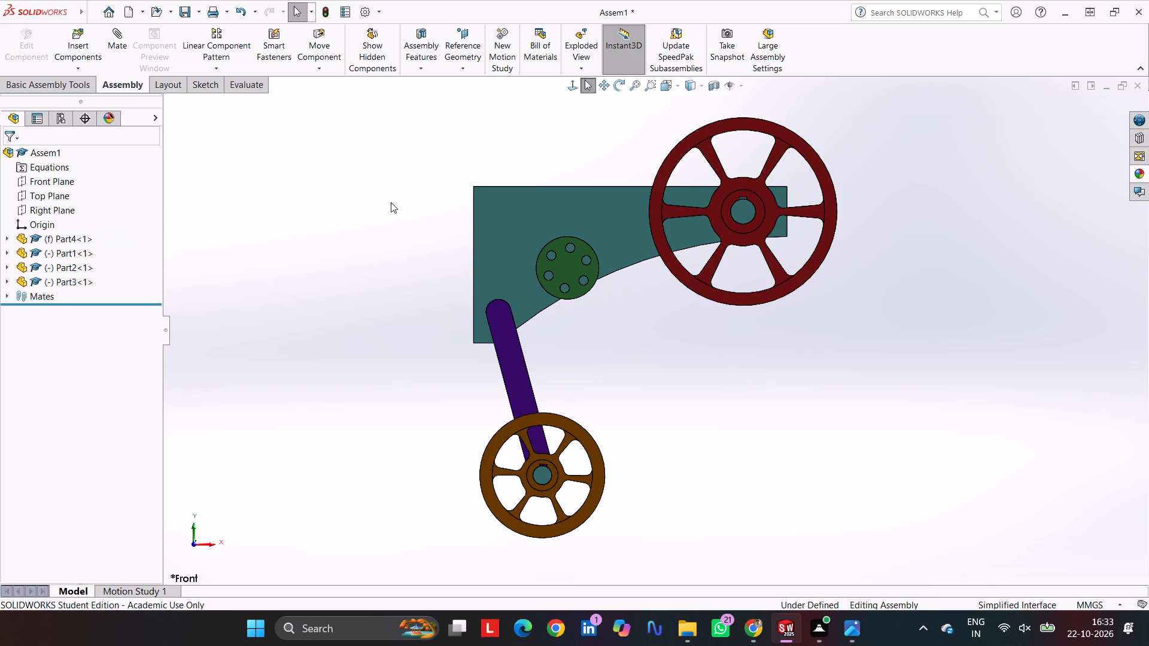
# Save all modified documents and try to name the assembly "Belt/Chain SolidWorks Assembly".
pyautogui.hotkey('ctrl', '7')
pyautogui.hotkey('ctrl', 's')
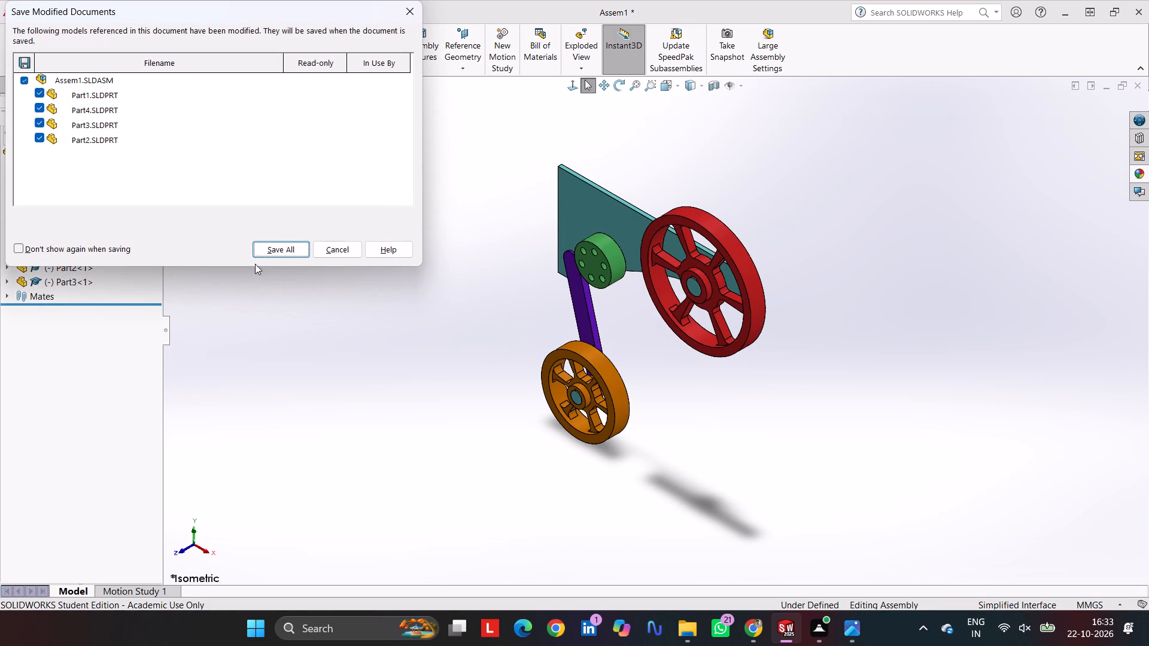
pyautogui.click(290, 243)
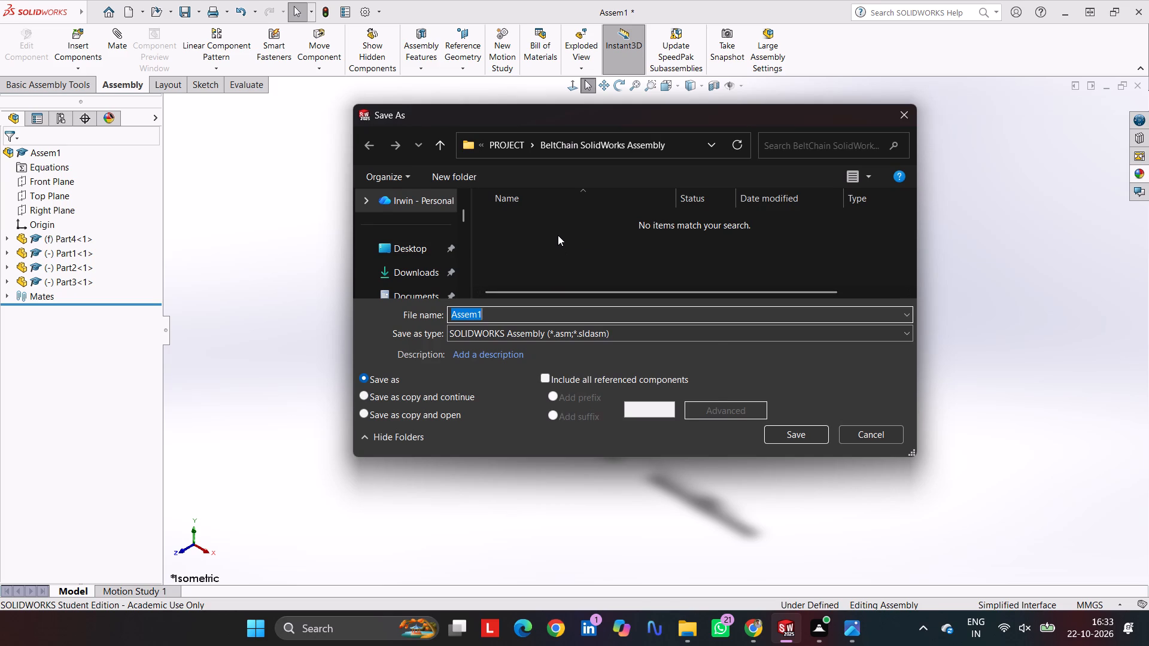
pyautogui.press('super+v')
pyautogui.click(537, 518)
pyautogui.hotkey('ctrl', 'v')
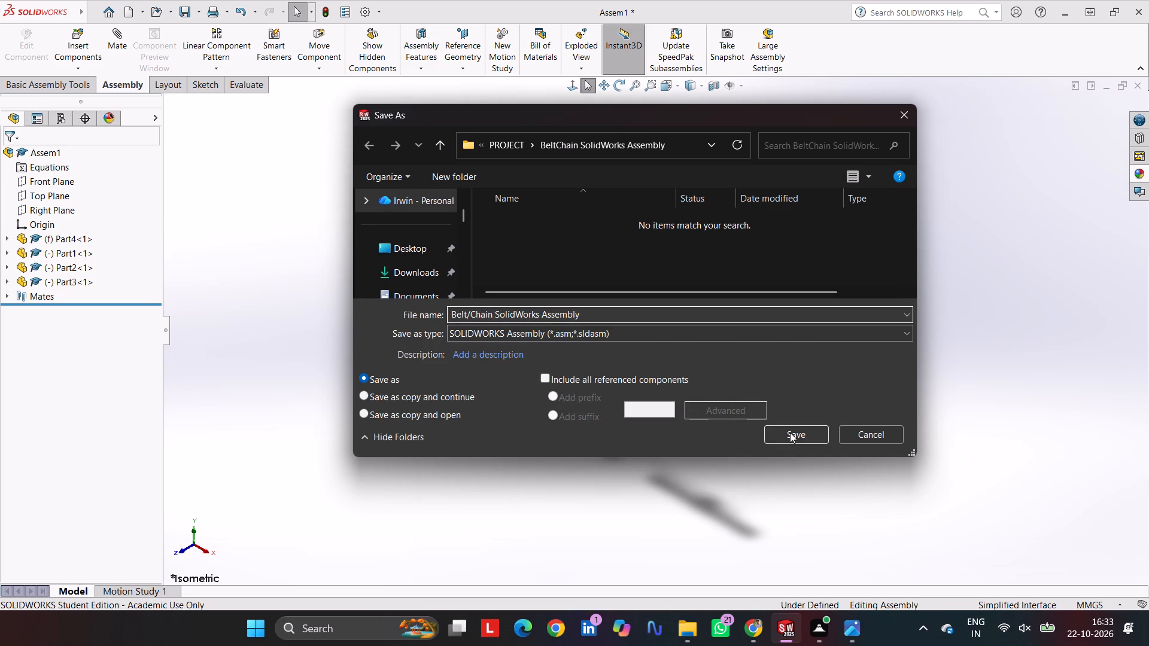
pyautogui.click(790, 432)
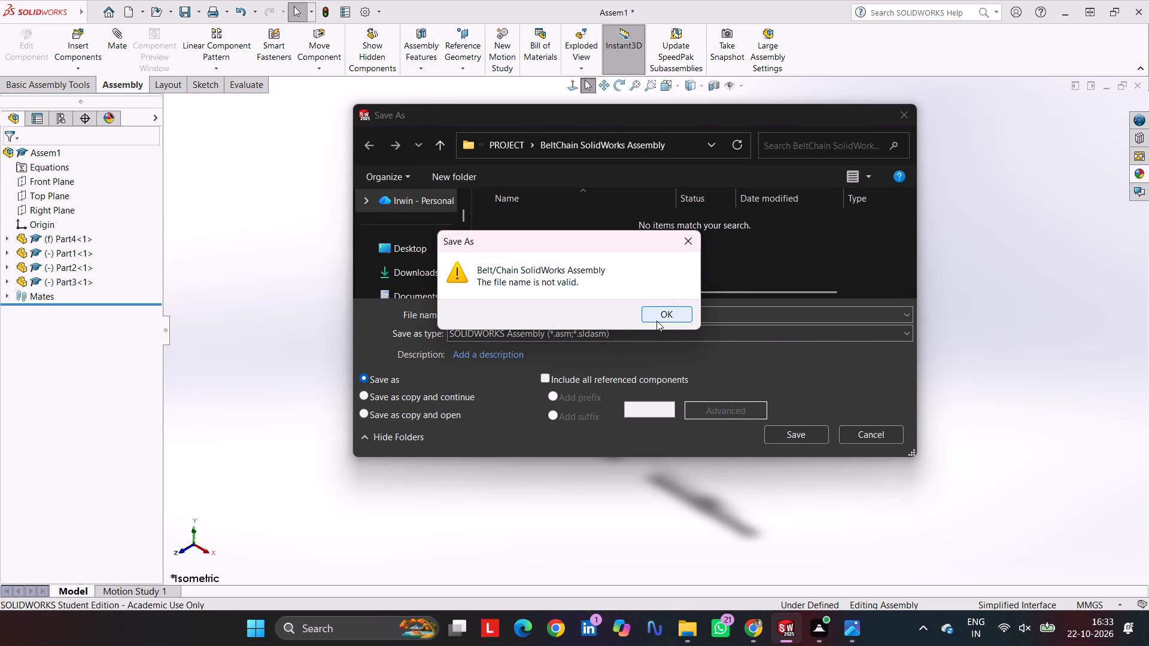
pyautogui.click(656, 321)
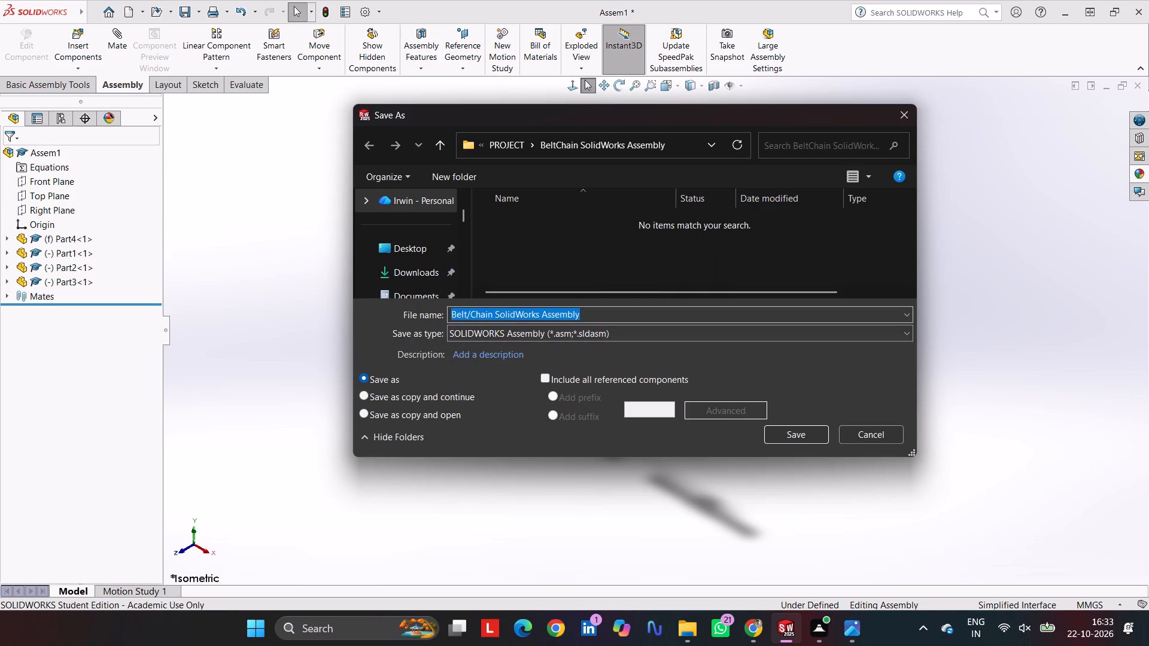
# Shorten the file name to "Chain SolidWorks Assembly" and save the assembly in the BeltChain SolidWorks Assembly folder.
pyautogui.click(471, 313)
pyautogui.click(473, 315)
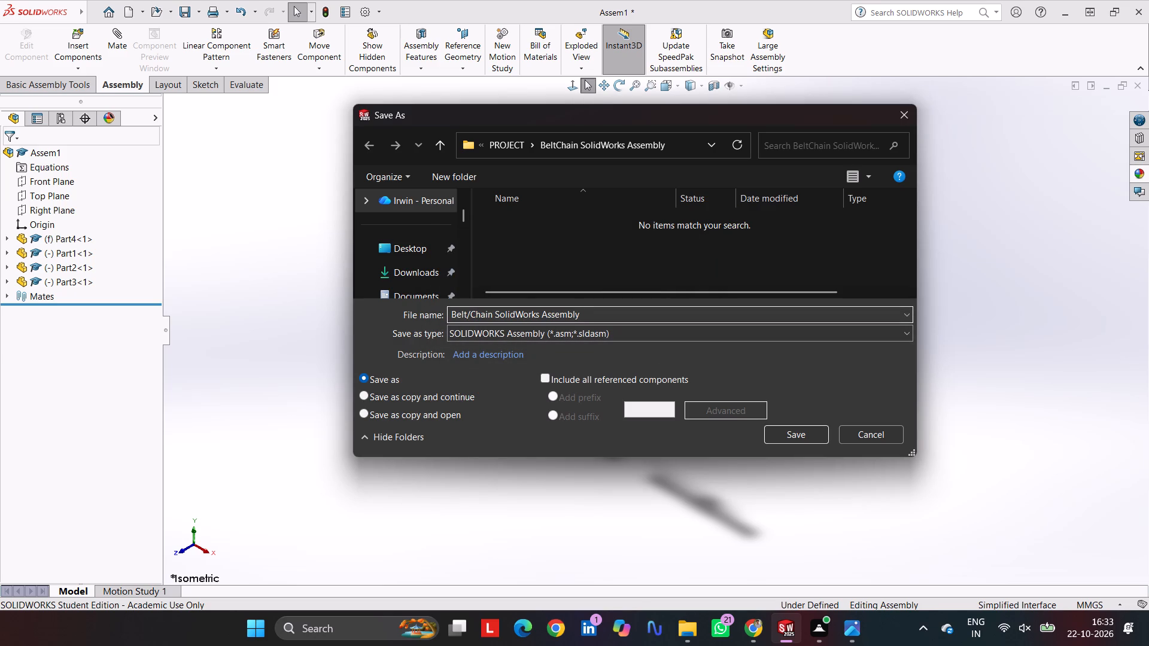
pyautogui.press('Left')
pyautogui.press('BackSpace')
pyautogui.press('BackSpace')
pyautogui.press('BackSpace')
pyautogui.press('BackSpace')
pyautogui.press('BackSpace')
pyautogui.press('BackSpace')
pyautogui.press('BackSpace')
pyautogui.press('BackSpace')
pyautogui.press('BackSpace')
pyautogui.press('BackSpace')
pyautogui.press('BackSpace')
pyautogui.press('BackSpace')
pyautogui.press('BackSpace')
pyautogui.press('Return')
pyautogui.click(891, 281)
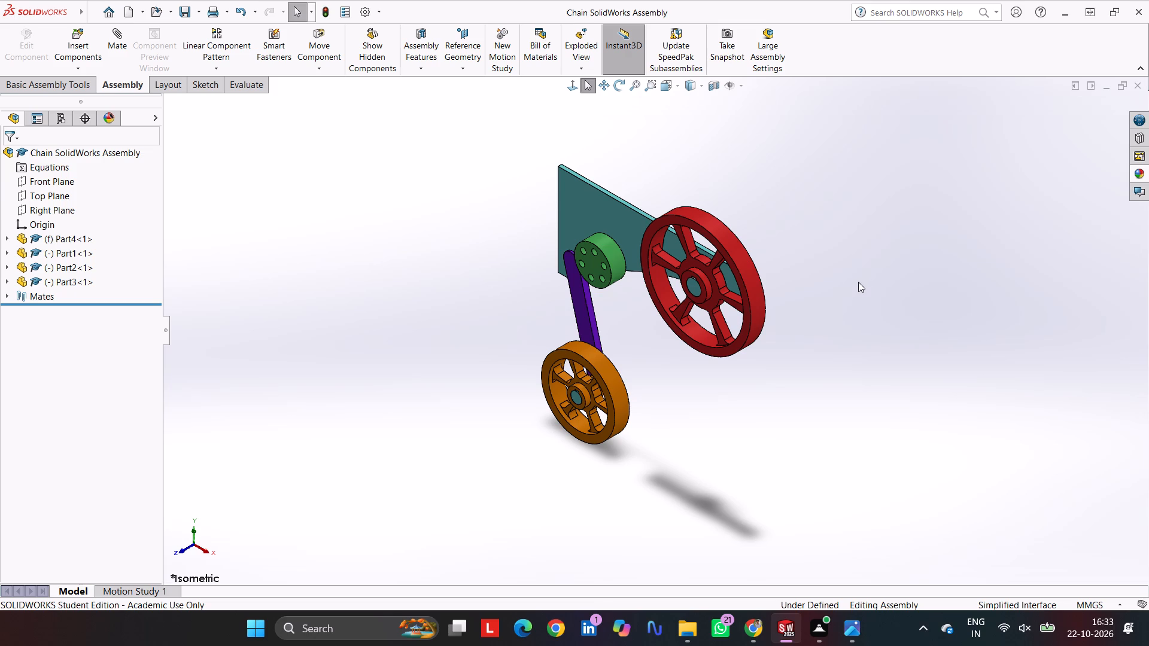
# Open the print setup for the assembly's isometric view and set the paper size to A4.
pyautogui.hotkey('ctrl', 'p')
pyautogui.click(683, 193)
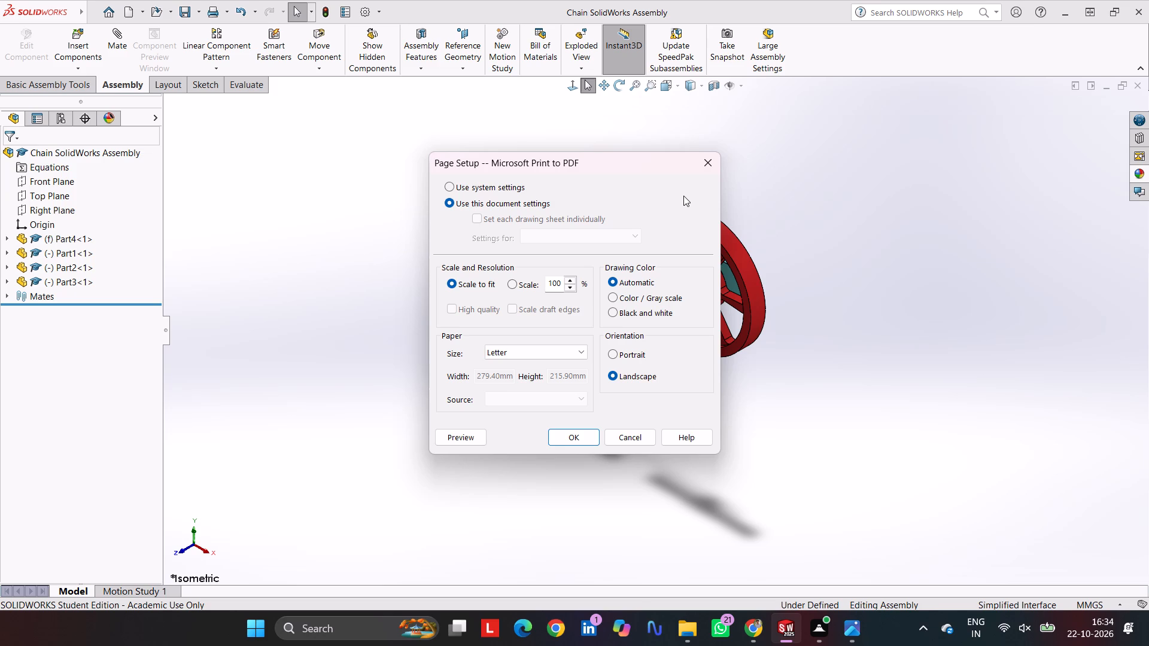
pyautogui.click(490, 359)
pyautogui.scroll(17, 495, 190)
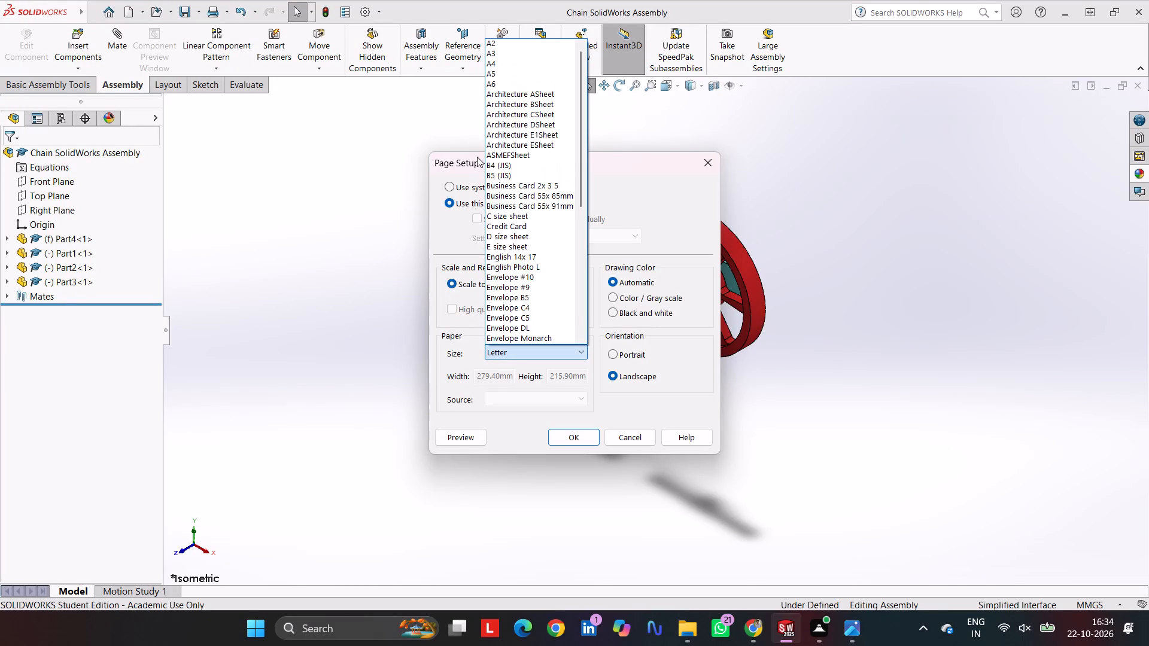
pyautogui.click(502, 67)
pyautogui.click(588, 437)
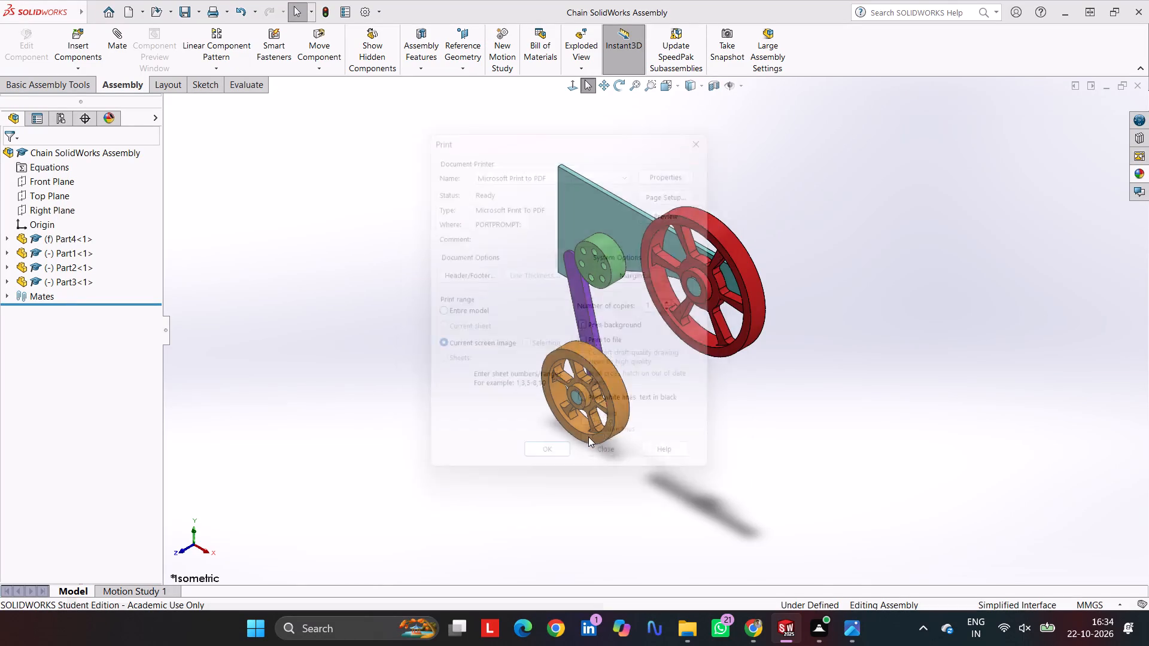
# Print the isometric view to a PDF named "Chain SolidWorks Assembly" in the BeltChain SolidWorks Assembly folder.
pyautogui.click(560, 464)
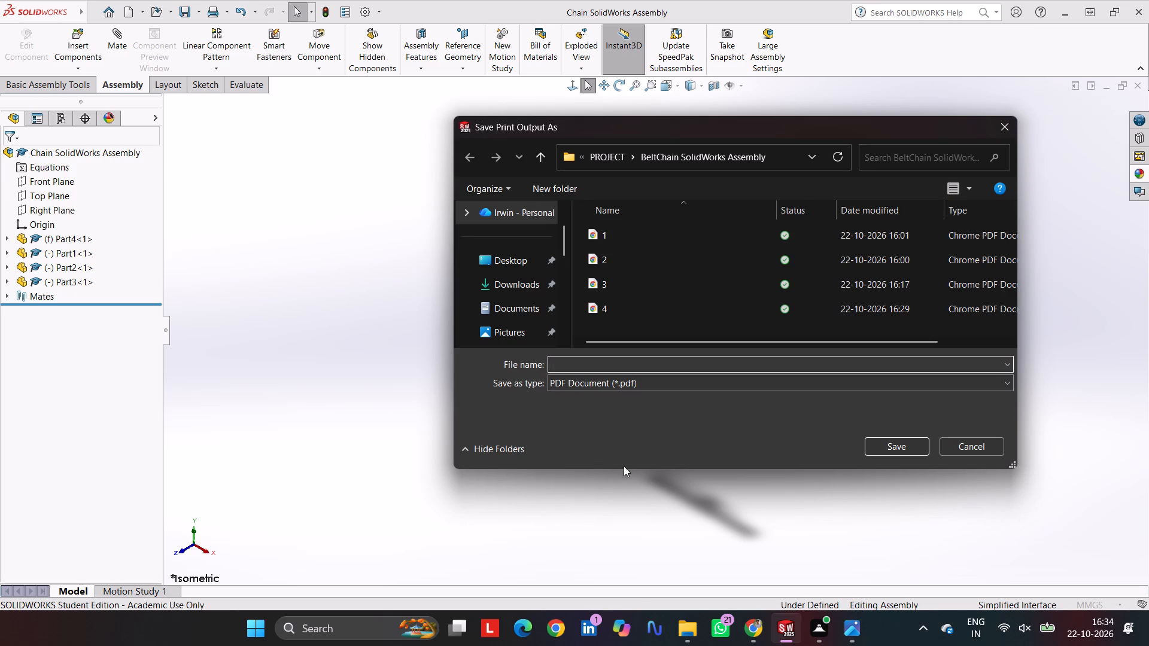
pyautogui.press('super+v')
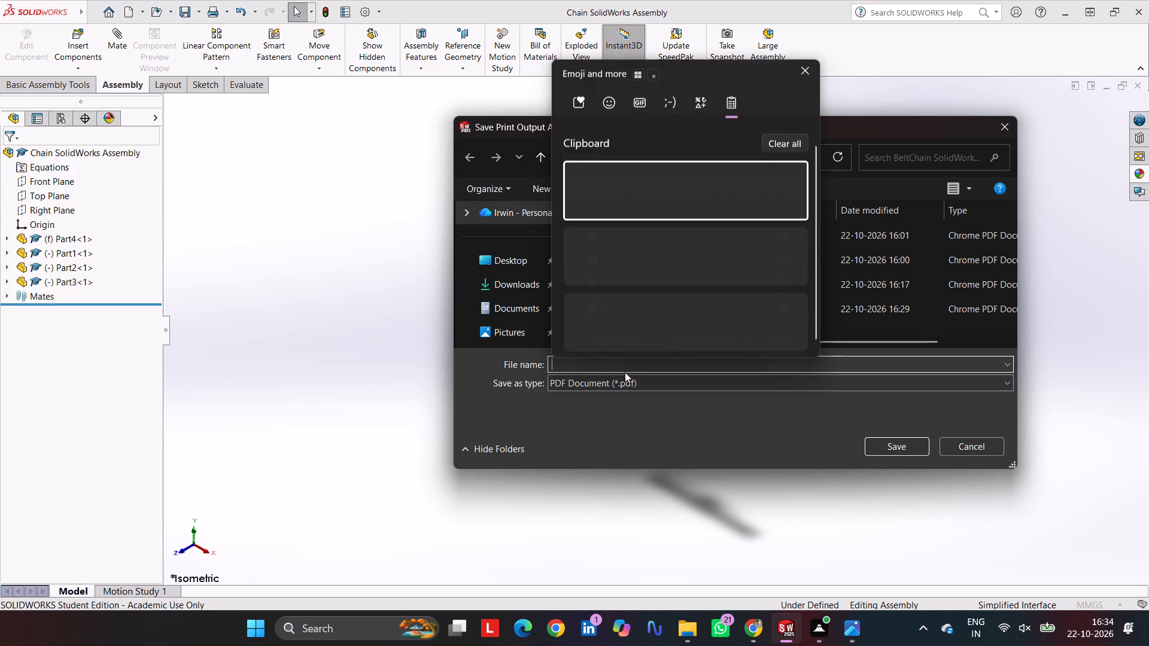
pyautogui.click(643, 252)
pyautogui.hotkey('ctrl', 'v')
pyautogui.click(573, 368)
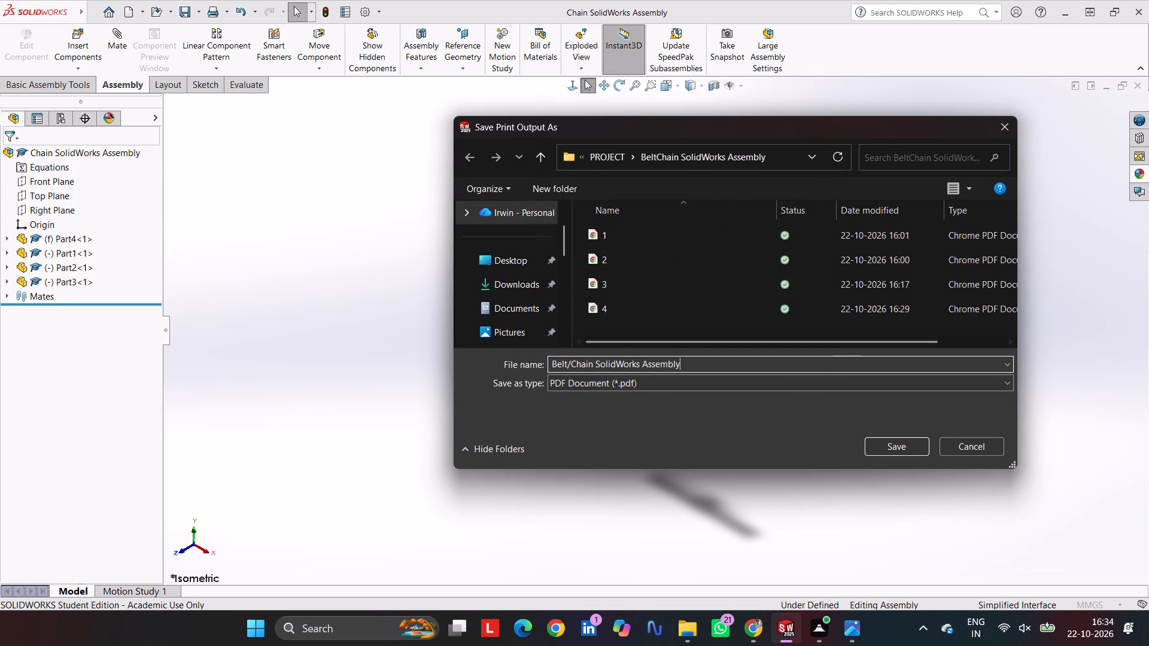
pyautogui.press('BackSpace')
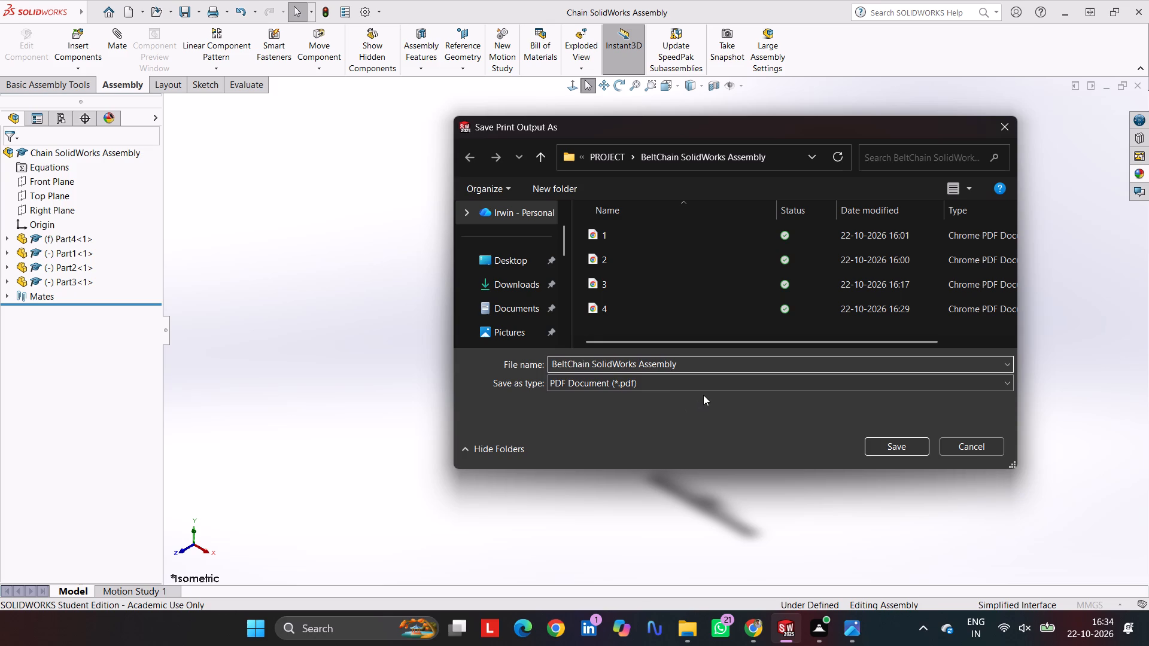
pyautogui.press('BackSpace')
pyautogui.press('BackSpace')
pyautogui.press('BackSpace')
pyautogui.press('BackSpace')
pyautogui.press('BackSpace')
pyautogui.press('BackSpace')
pyautogui.press('BackSpace')
pyautogui.press('BackSpace')
pyautogui.press('BackSpace')
pyautogui.press('BackSpace')
pyautogui.press('BackSpace')
pyautogui.press('Return')
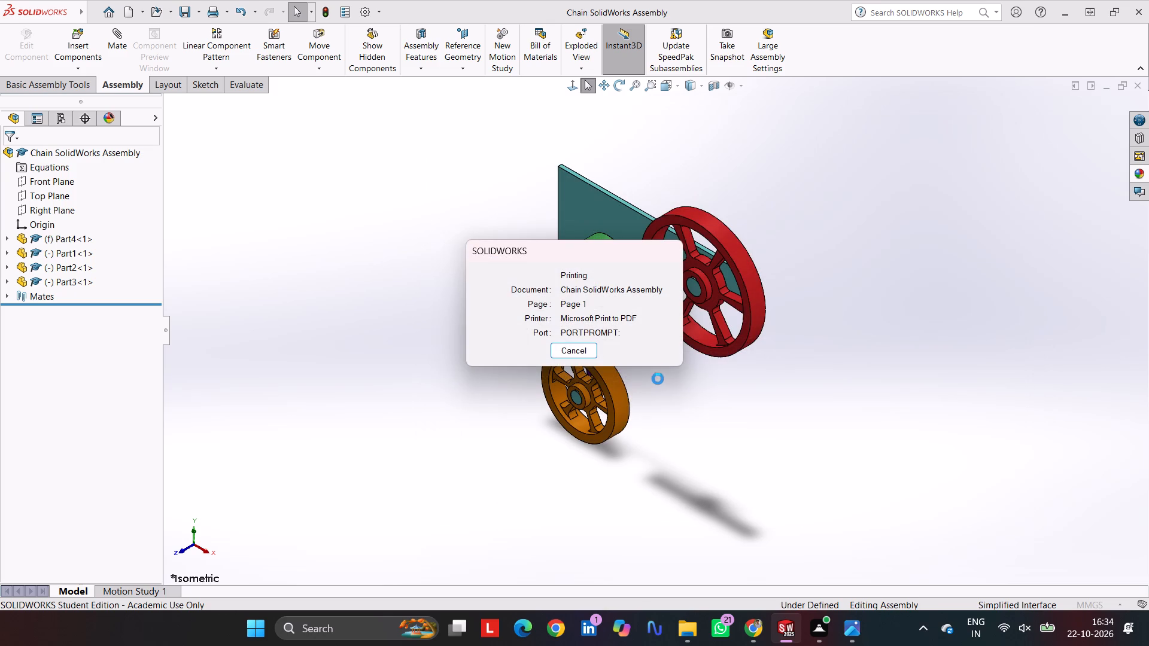
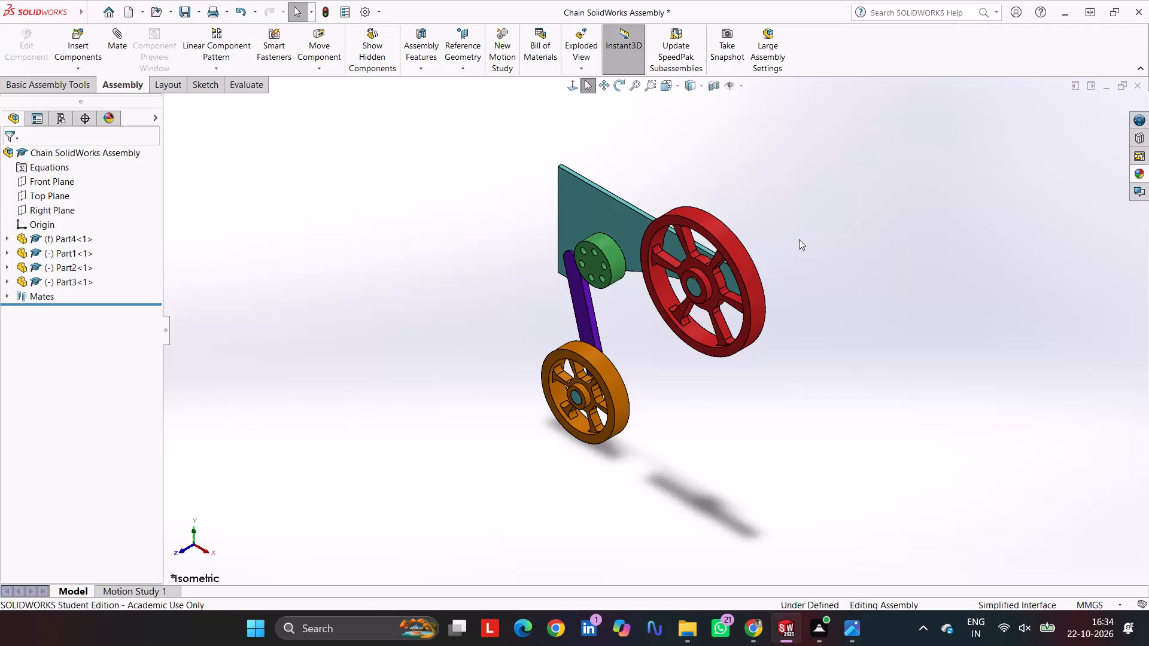
# Switch the wheel assembly from the isometric view to the front view and clear any selection.
pyautogui.hotkey('ctrl', '1')
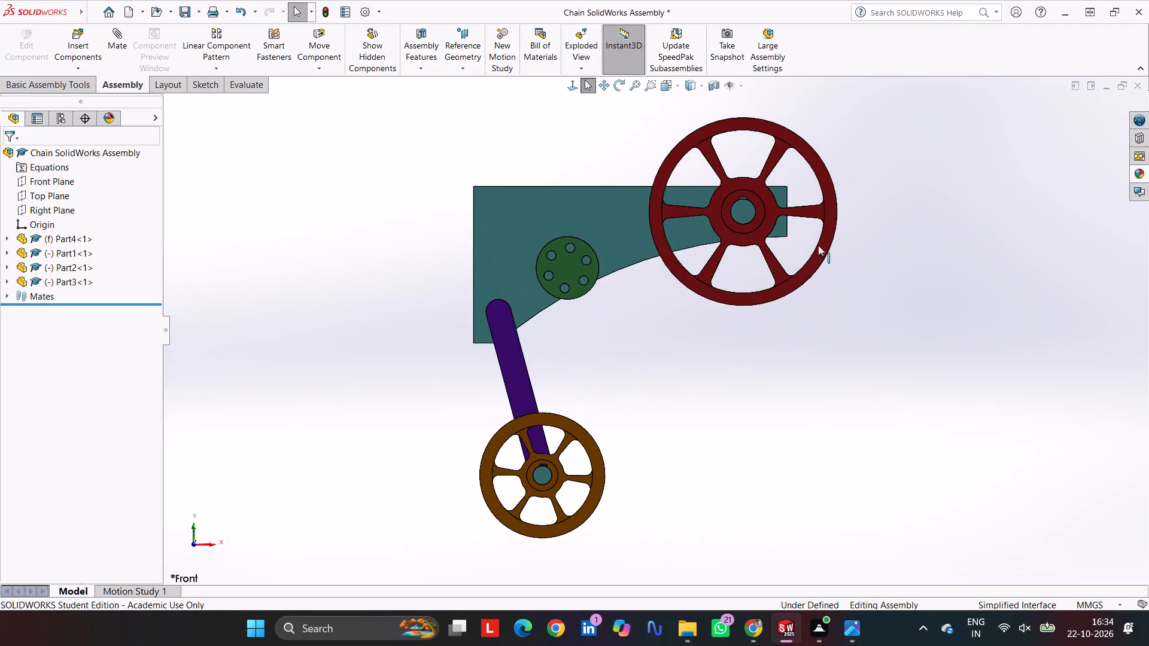
pyautogui.click(903, 286)
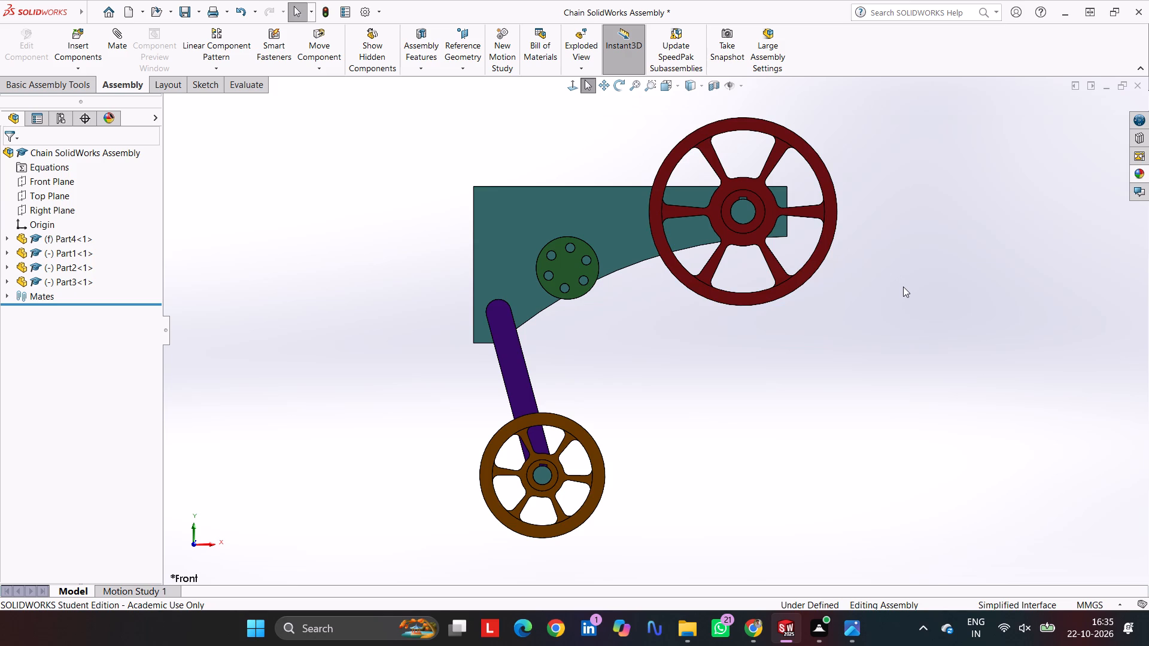
pyautogui.click(892, 339)
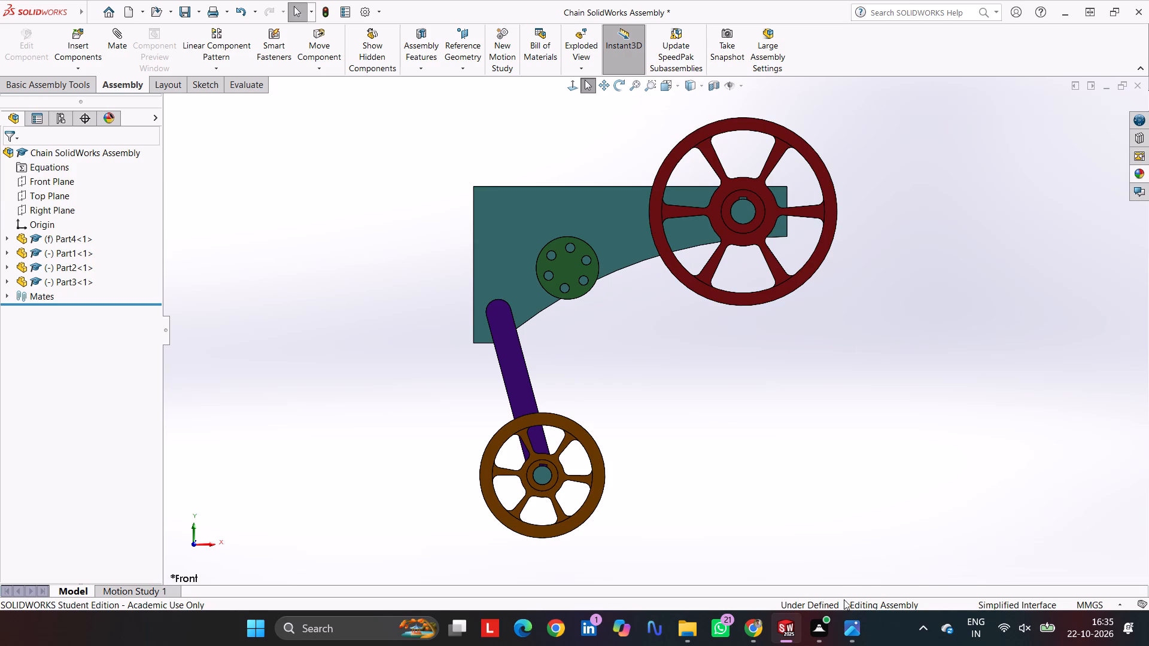